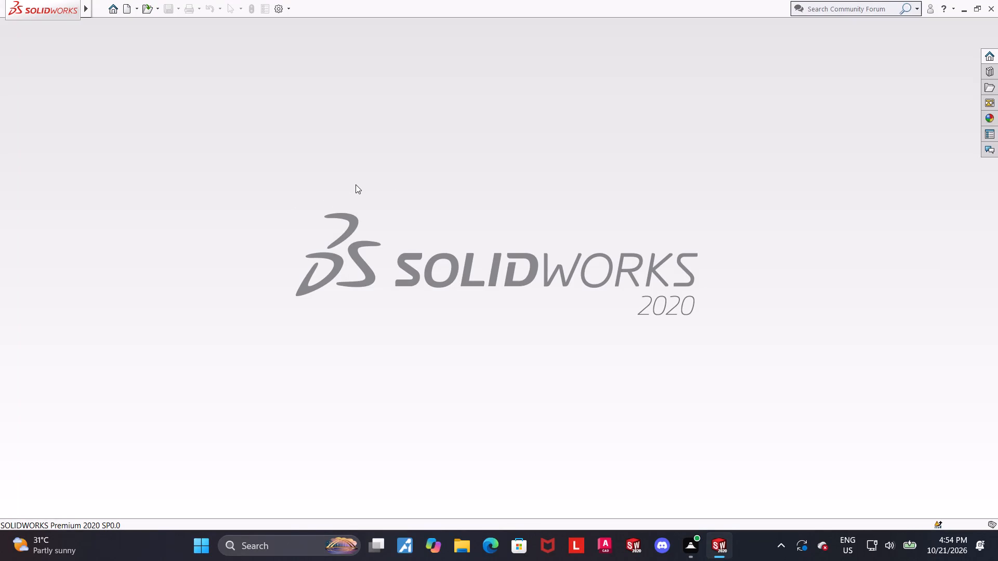
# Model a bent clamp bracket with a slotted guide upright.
# Create a new part document.
pyautogui.click(125, 11)
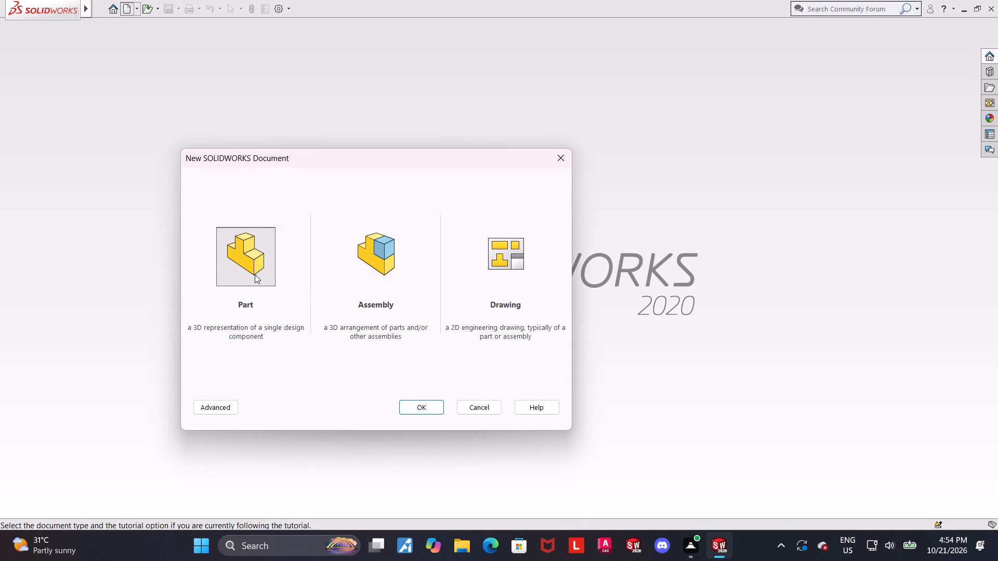
pyautogui.click(254, 272)
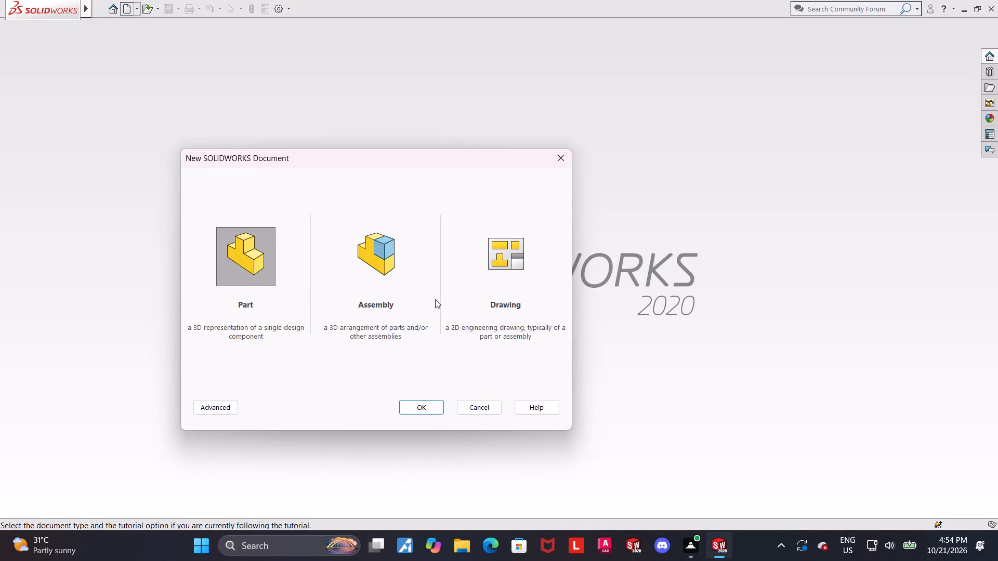
pyautogui.doubleClick(260, 249)
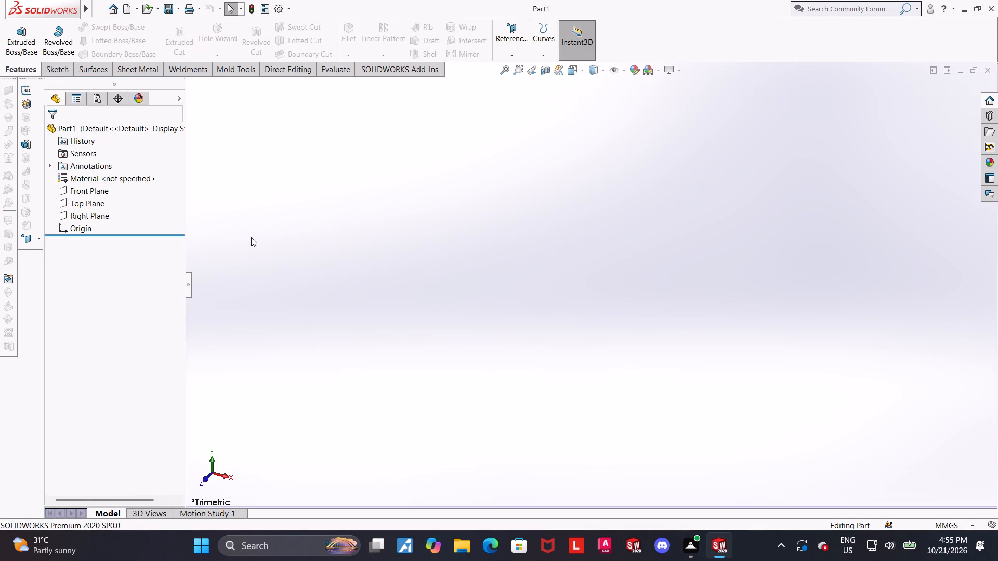
# Sketch a line profile on the Front Plane: an upright about 60 mm tall and 28 mm wide, a horizontal arm, and a downward-sloping angled leg.
pyautogui.click(82, 194)
pyautogui.click(86, 180)
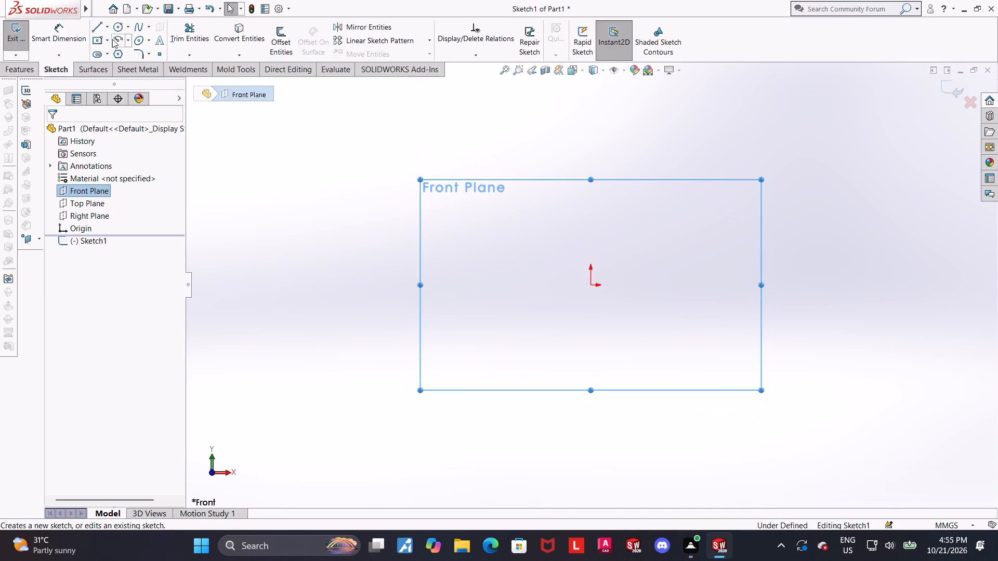
pyautogui.click(102, 27)
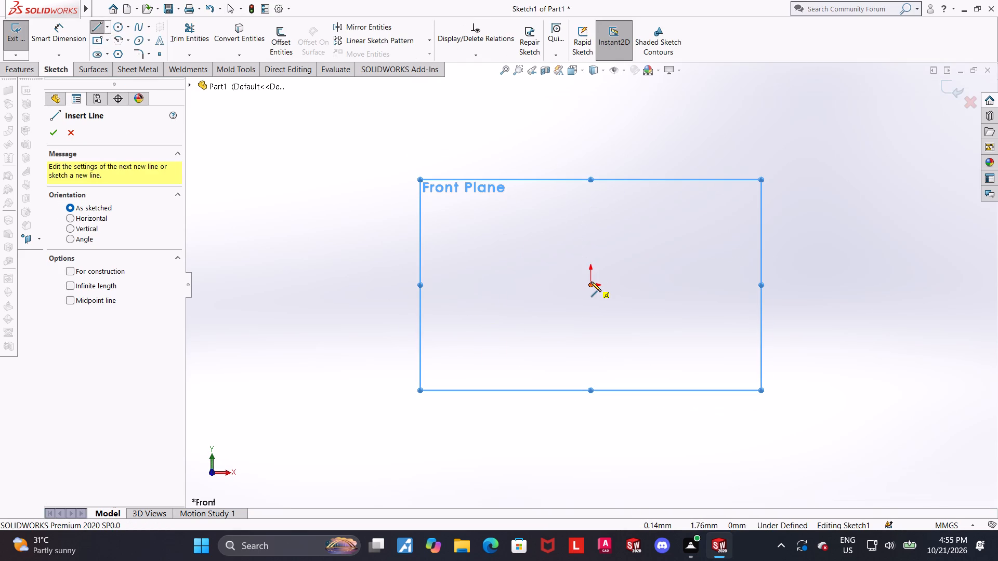
pyautogui.click(591, 282)
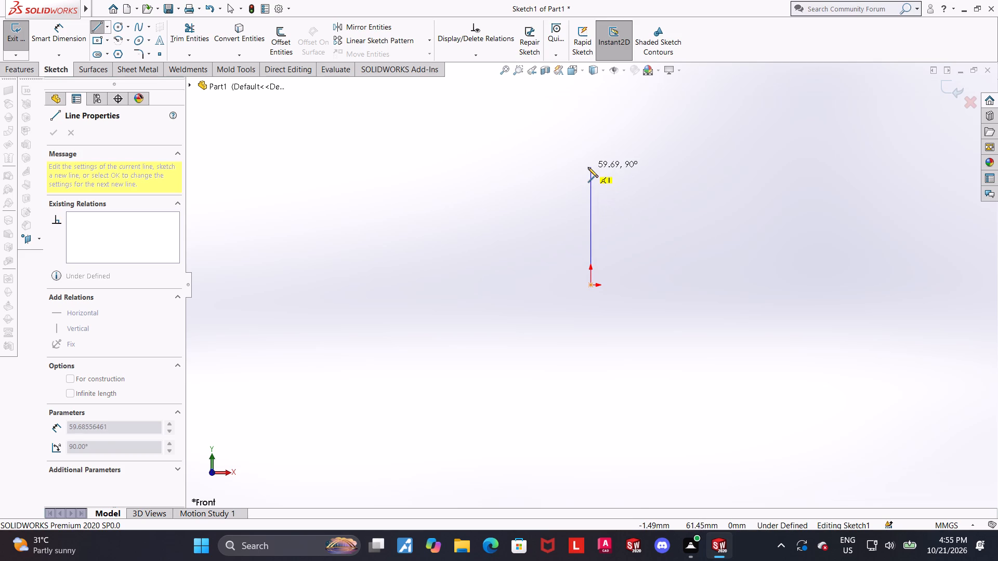
pyautogui.click(588, 167)
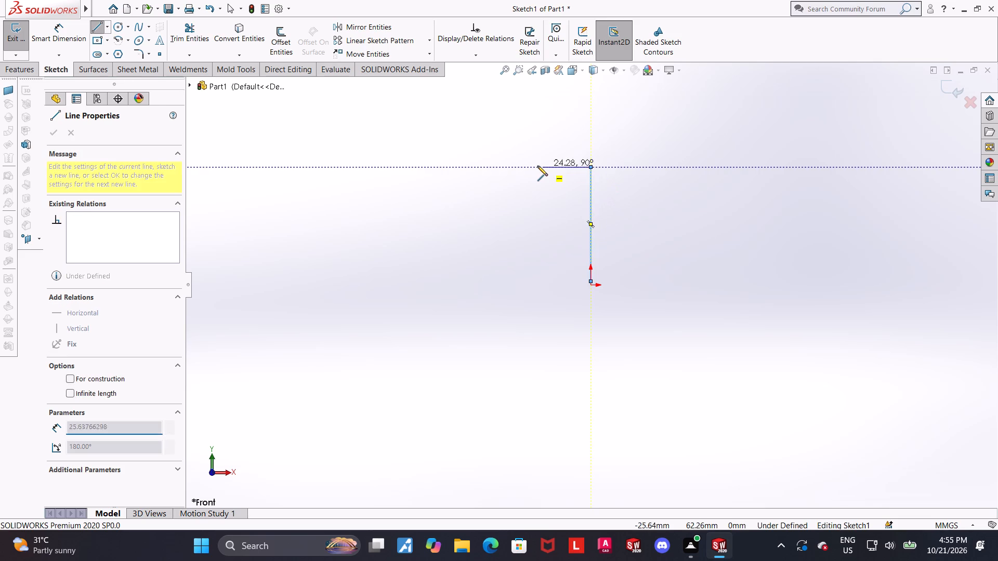
pyautogui.click(537, 166)
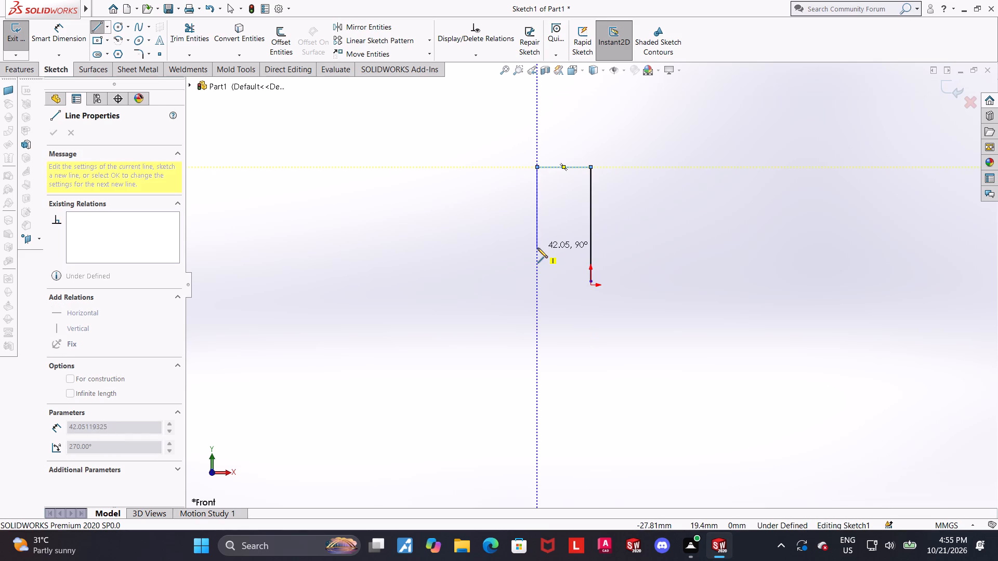
pyautogui.click(536, 258)
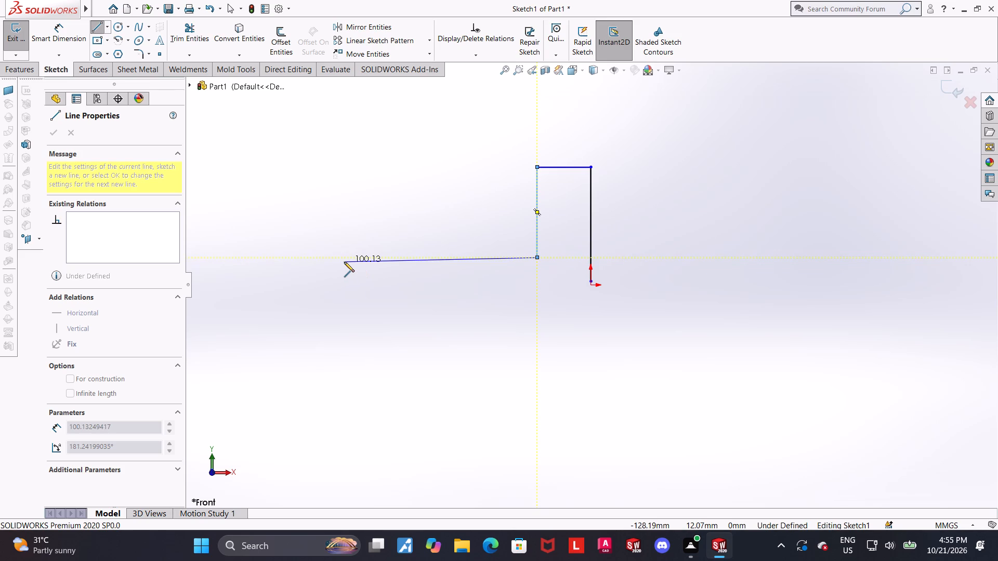
pyautogui.click(356, 257)
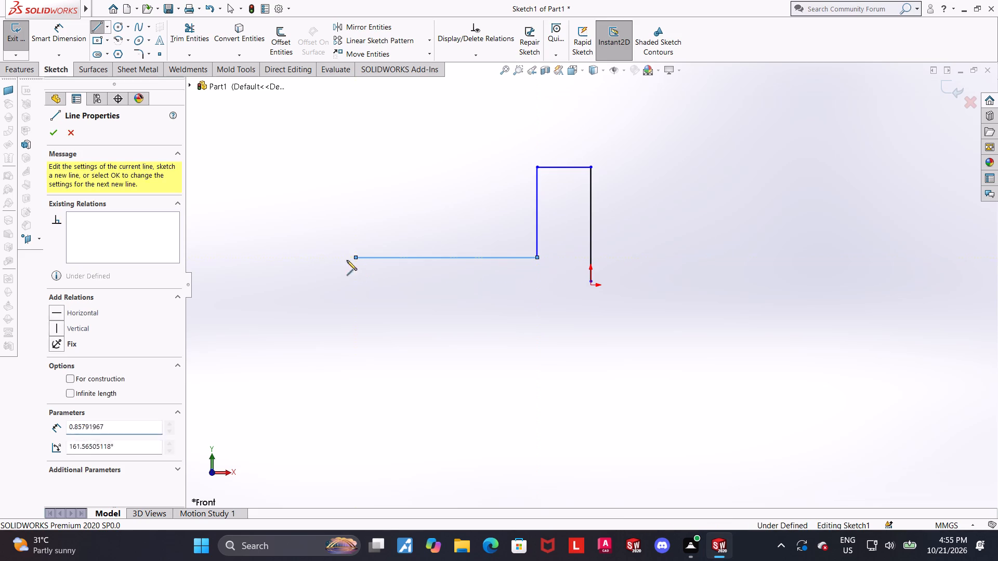
pyautogui.click(240, 340)
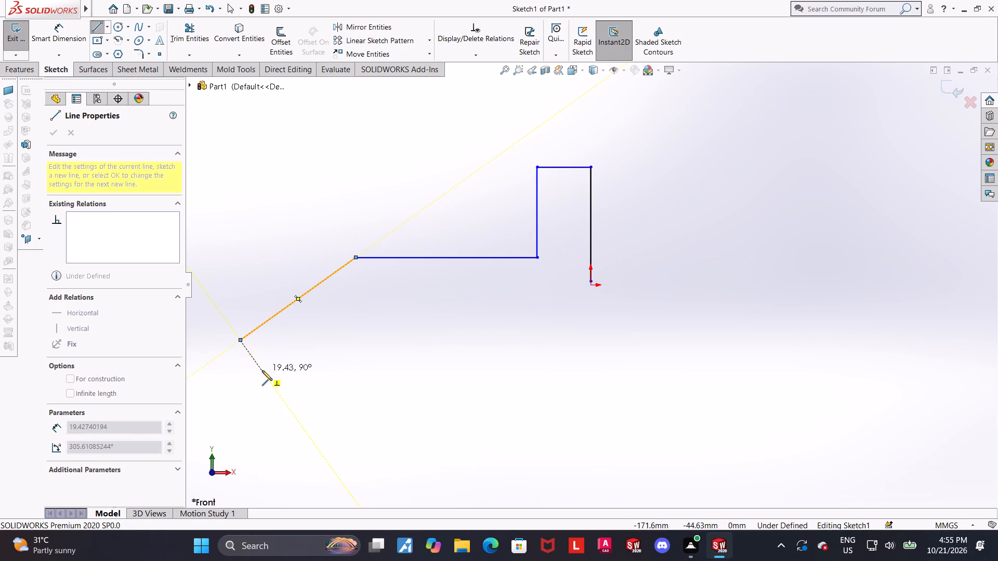
pyautogui.click(262, 370)
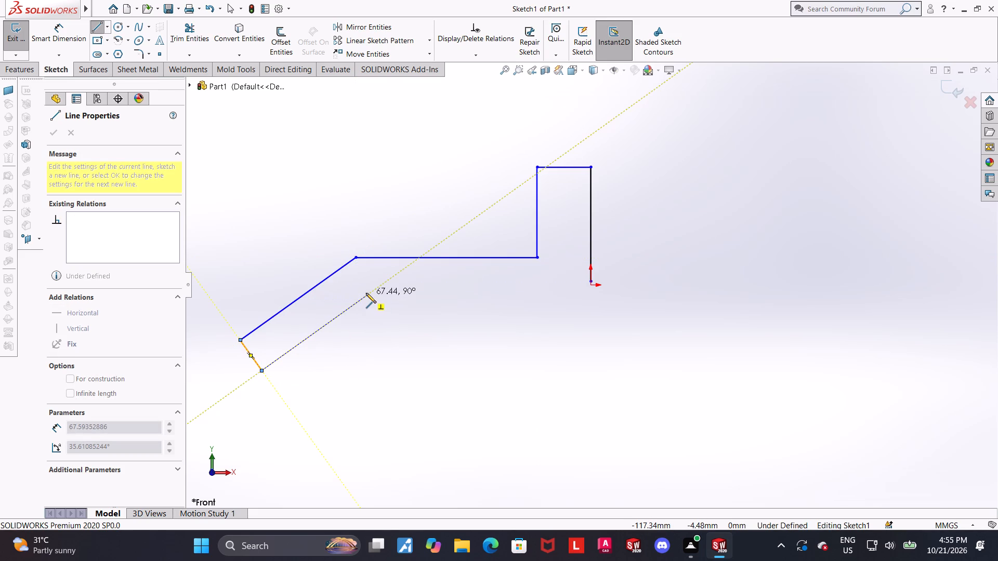
pyautogui.click(366, 293)
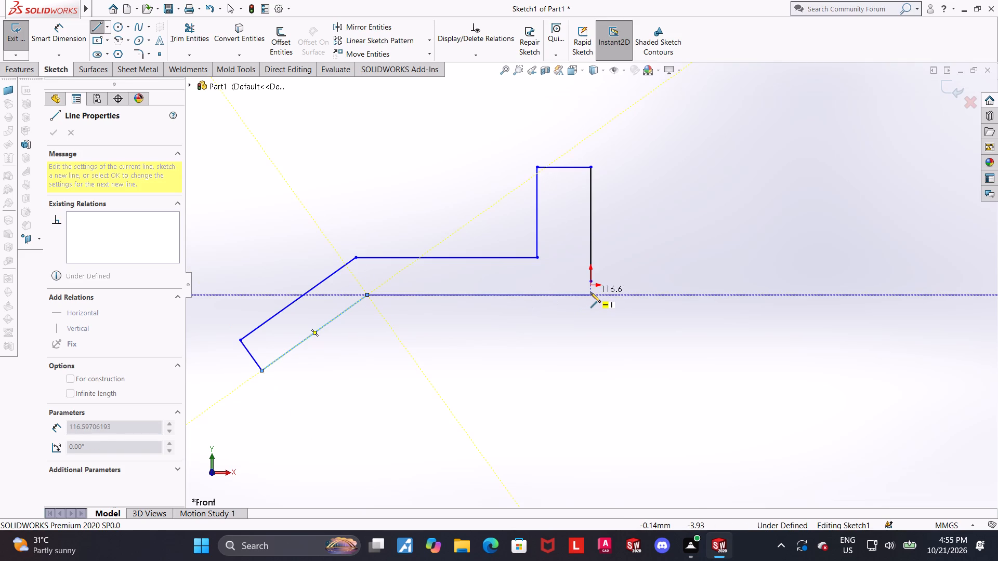
pyautogui.click(590, 292)
pyautogui.press('Escape')
# Close the profile by merging the upright's lower endpoint near the origin with the bottom line's free endpoint.
pyautogui.click(590, 283)
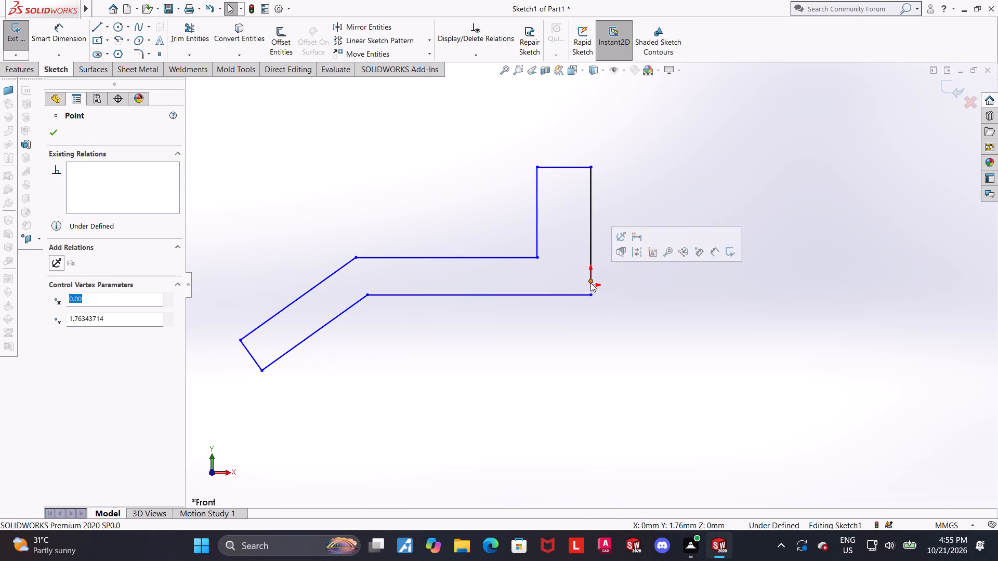
pyautogui.keyDown('ctrl'); pyautogui.click(590, 296); pyautogui.keyUp('ctrl')
pyautogui.click(58, 358)
pyautogui.click(567, 335)
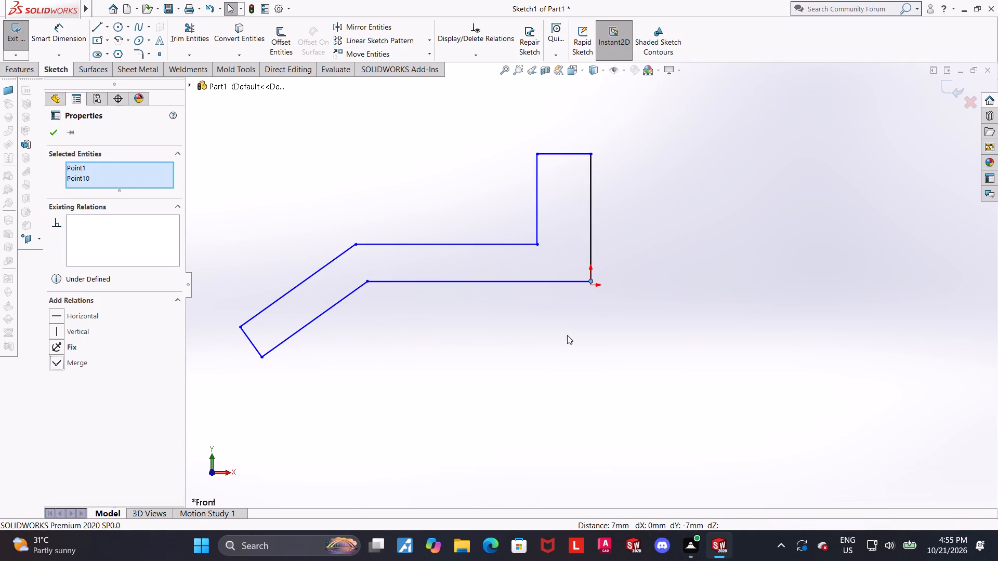
# Dimension the short horizontal line at the top of the upright to 10 mm.
pyautogui.scroll(1, 549, 310)
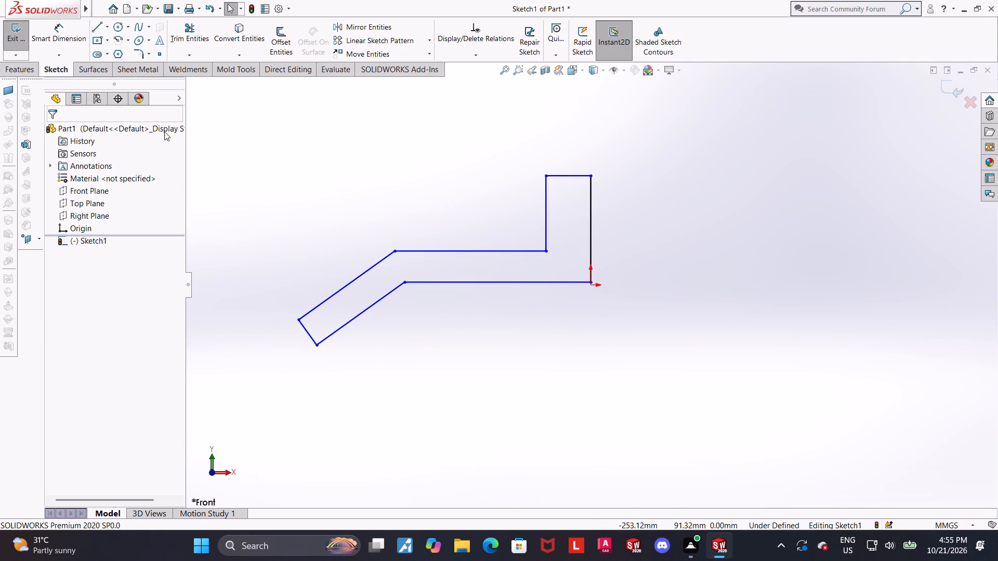
pyautogui.click(65, 38)
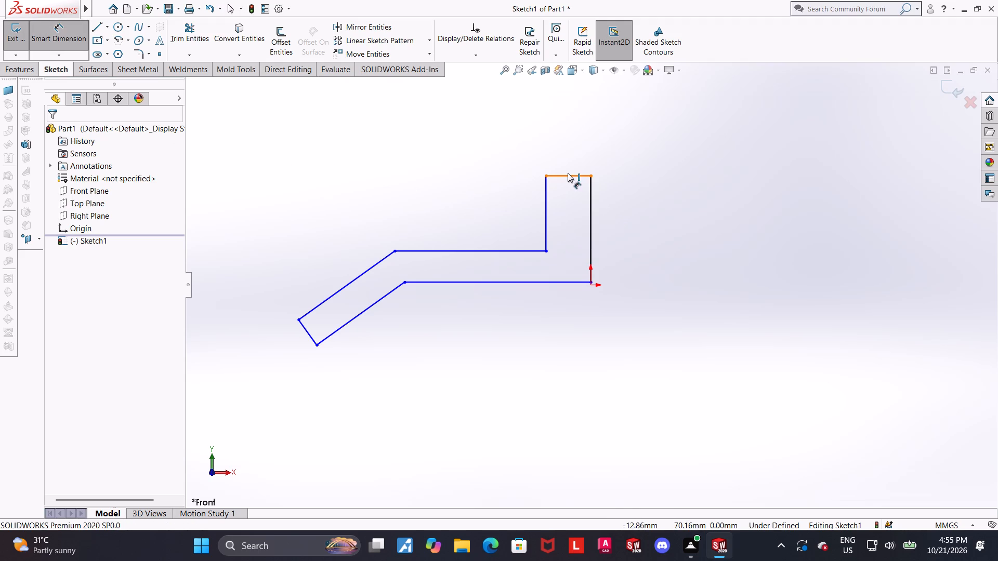
pyautogui.click(568, 173)
pyautogui.click(567, 161)
pyautogui.write('10')
pyautogui.press('Return')
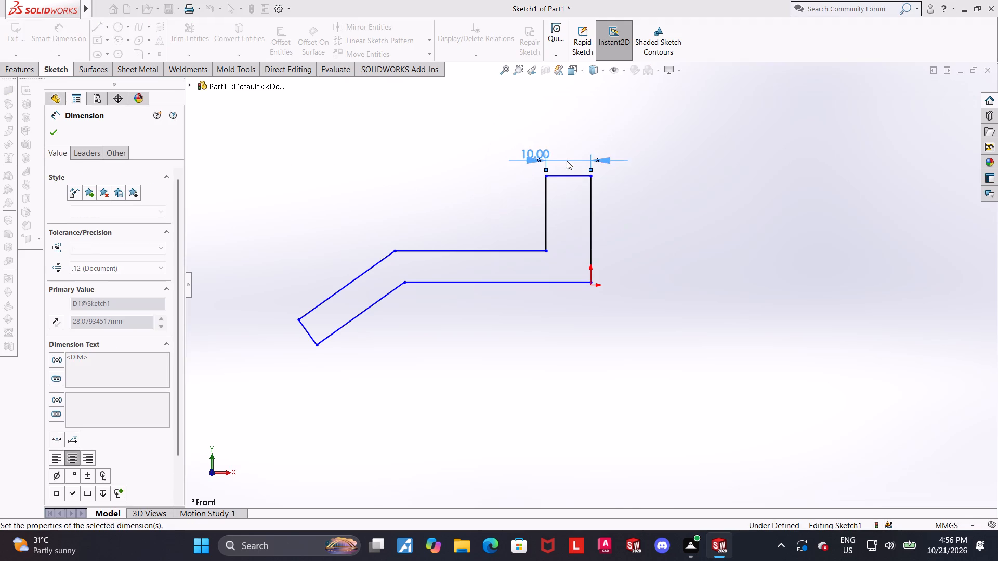
pyautogui.press('Escape')
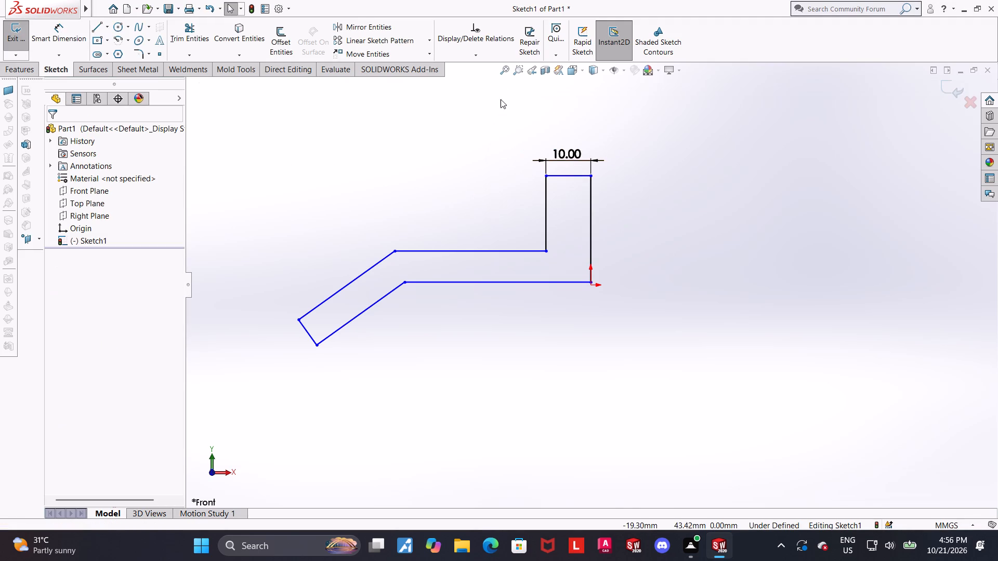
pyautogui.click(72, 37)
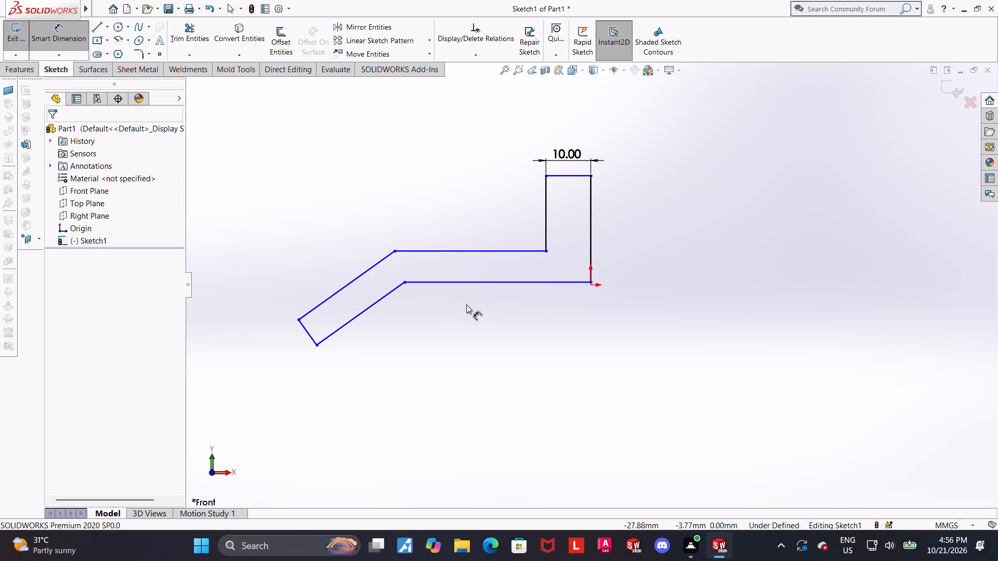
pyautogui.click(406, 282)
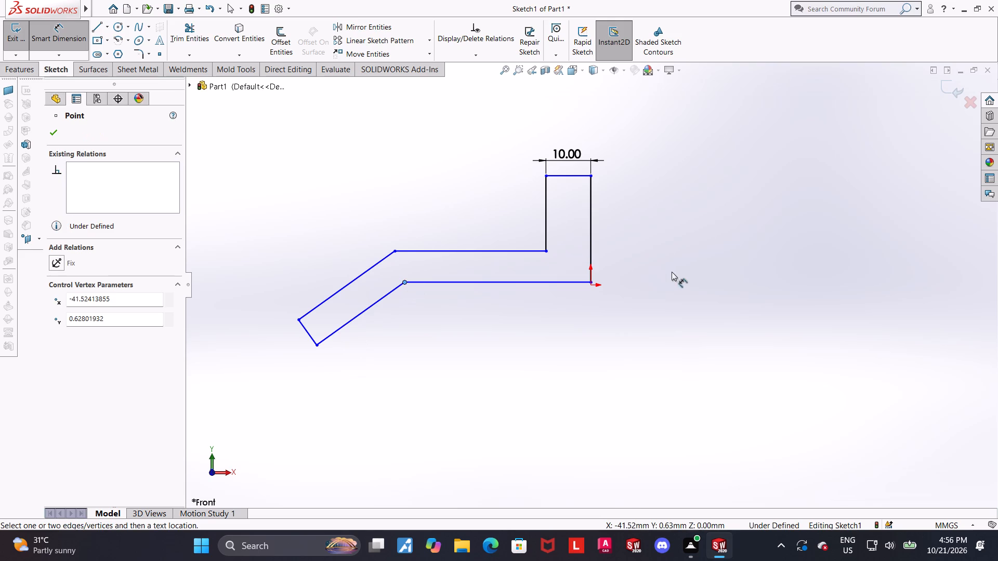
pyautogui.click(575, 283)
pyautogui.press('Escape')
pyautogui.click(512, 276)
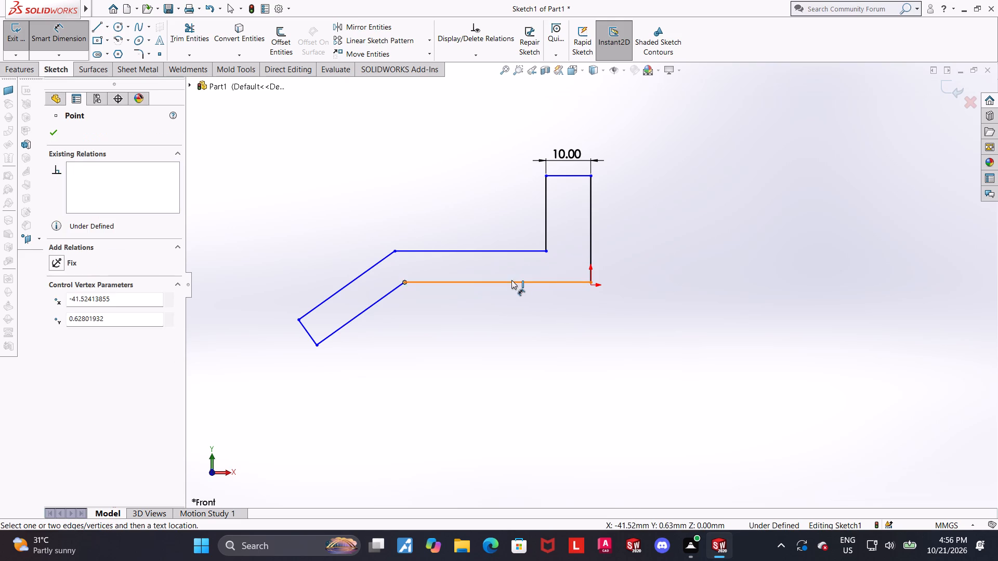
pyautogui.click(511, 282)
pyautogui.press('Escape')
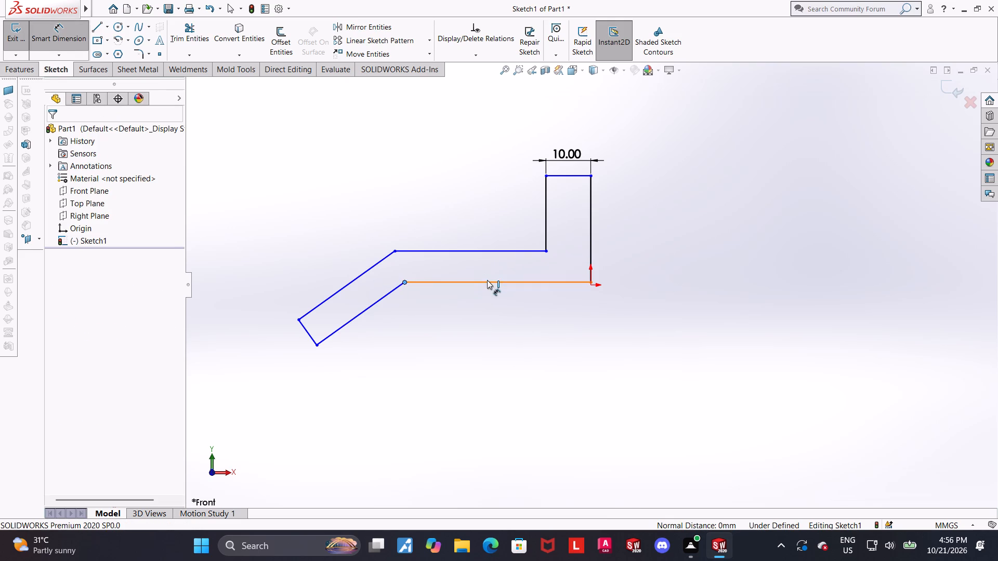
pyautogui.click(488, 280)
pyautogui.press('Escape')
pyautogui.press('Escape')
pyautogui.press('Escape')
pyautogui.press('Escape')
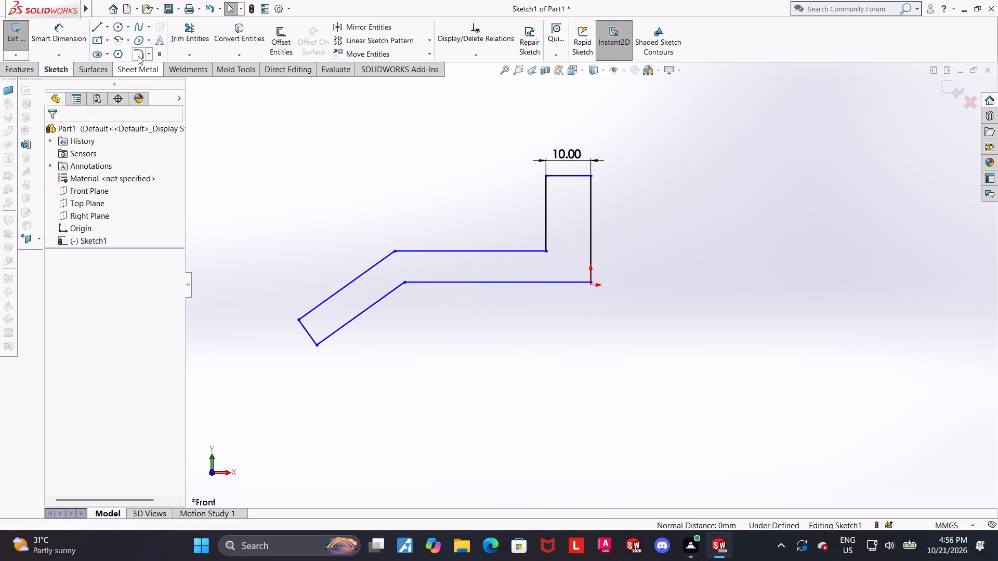
# Dimension the profile's bottom horizontal line to 60 mm.
pyautogui.click(83, 36)
pyautogui.click(568, 284)
pyautogui.click(542, 347)
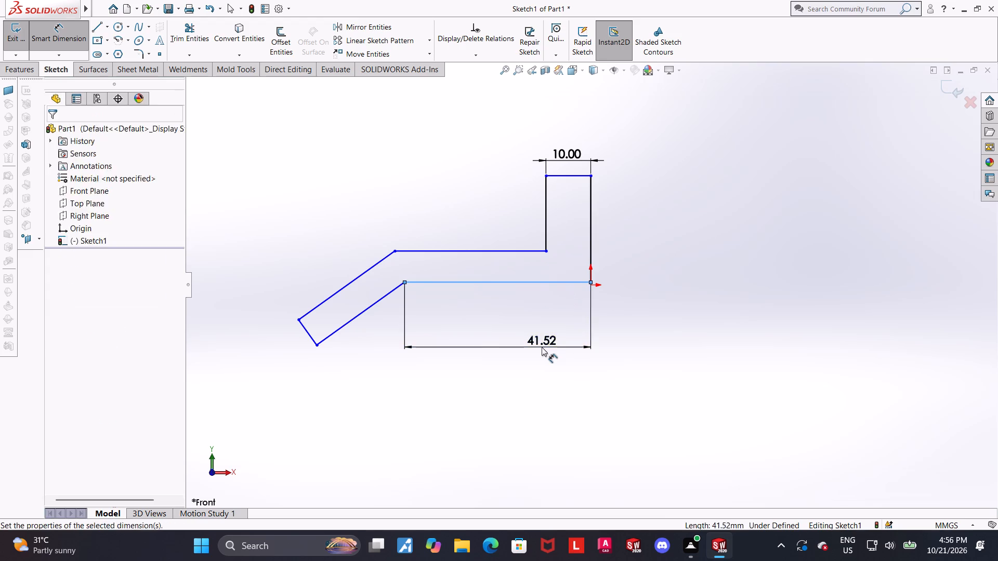
pyautogui.write('60')
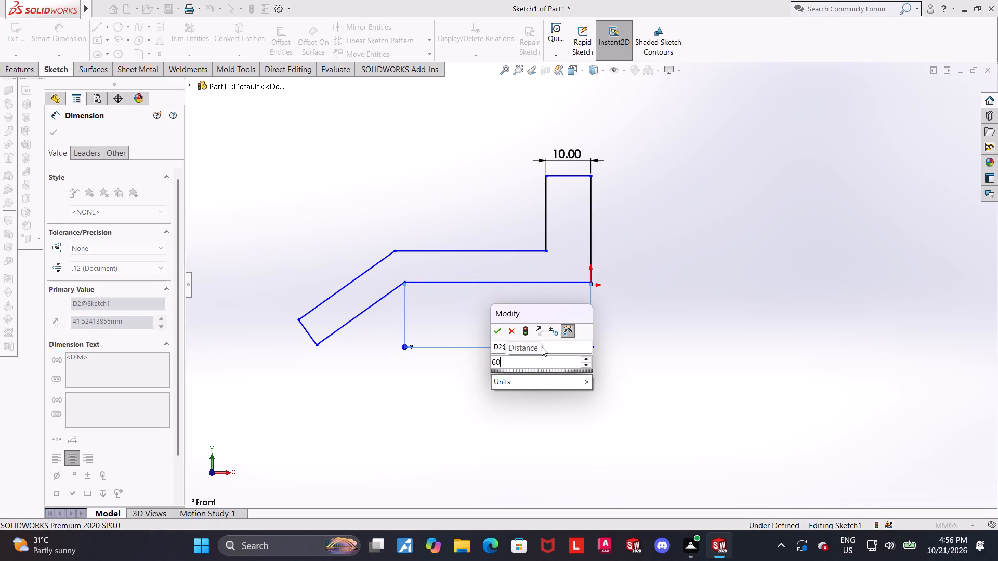
pyautogui.press('Return')
pyautogui.press('Escape')
# Dimension the upper sloping line of the angled leg to 30 mm.
pyautogui.scroll(2, 542, 350)
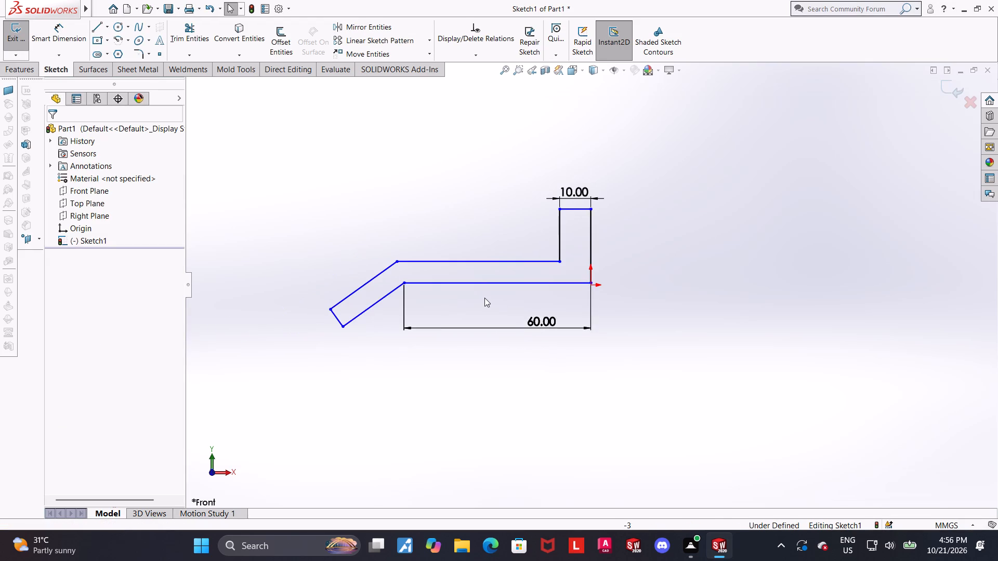
pyautogui.scroll(1, 484, 298)
pyautogui.scroll(-1, 425, 203)
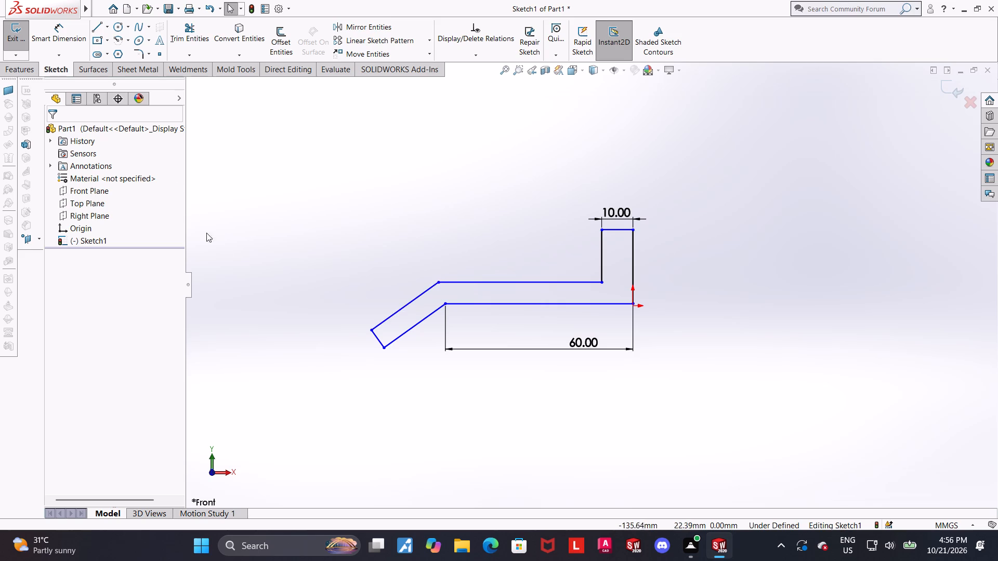
pyautogui.click(64, 36)
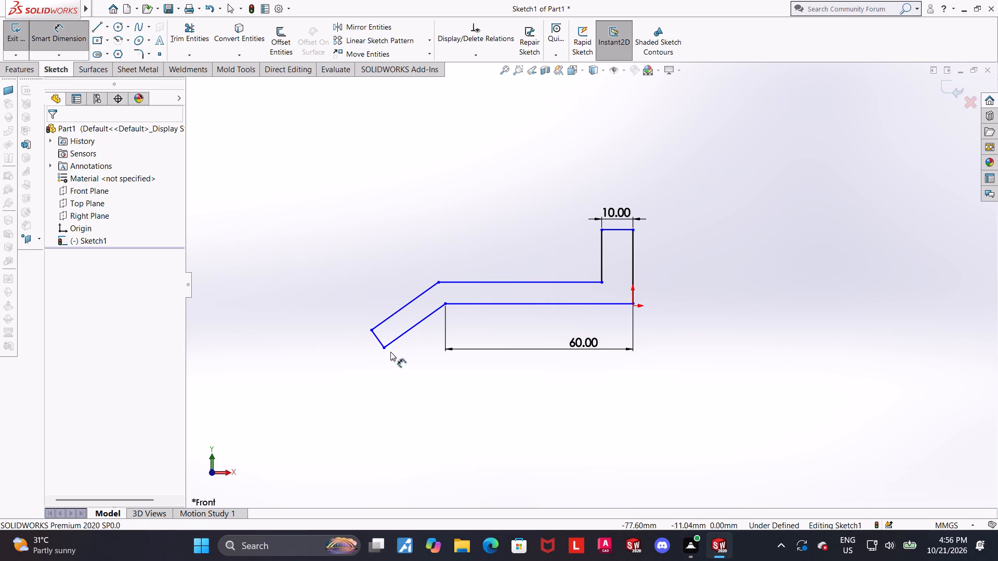
pyautogui.click(405, 300)
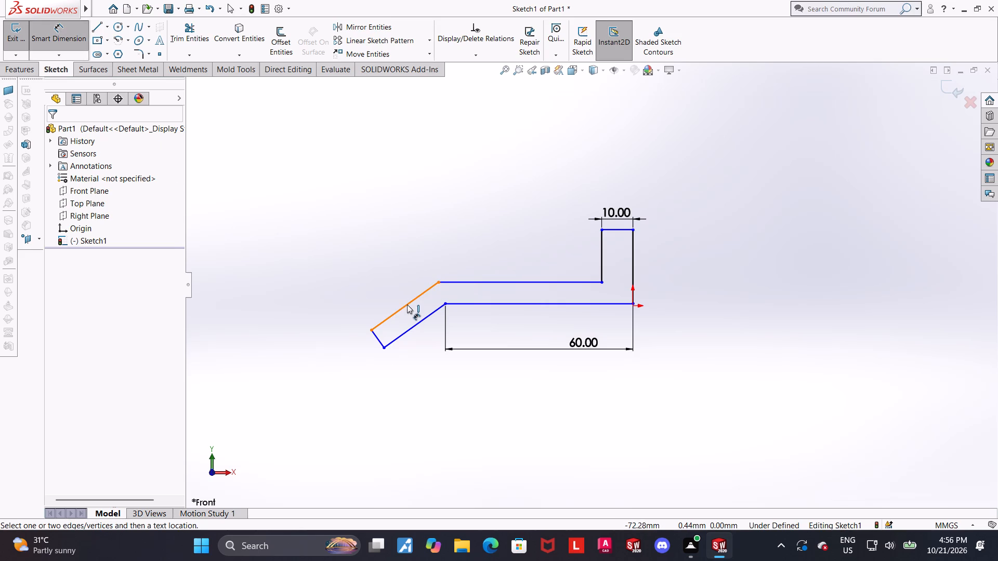
pyautogui.click(407, 304)
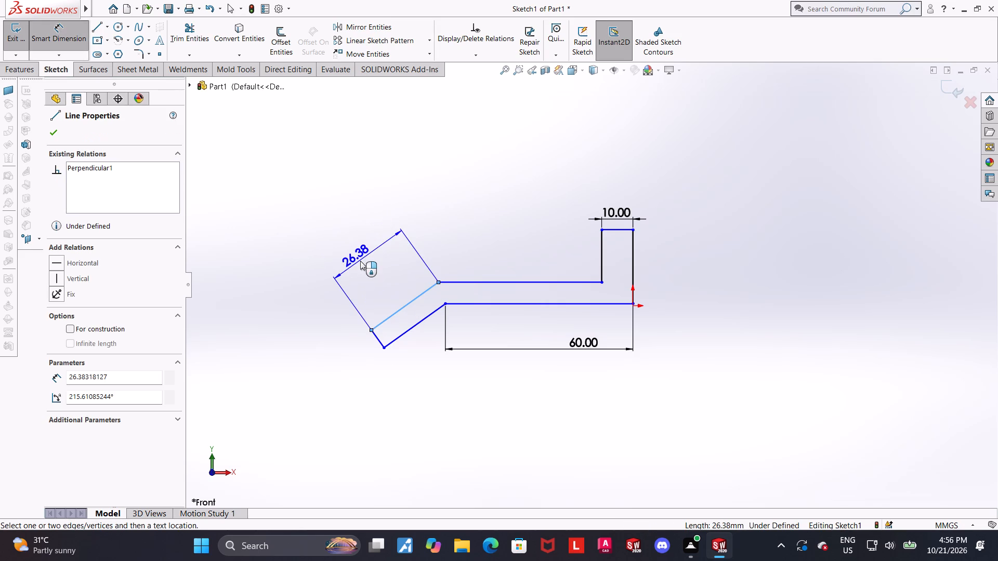
pyautogui.click(359, 260)
pyautogui.write('30')
pyautogui.press('Return')
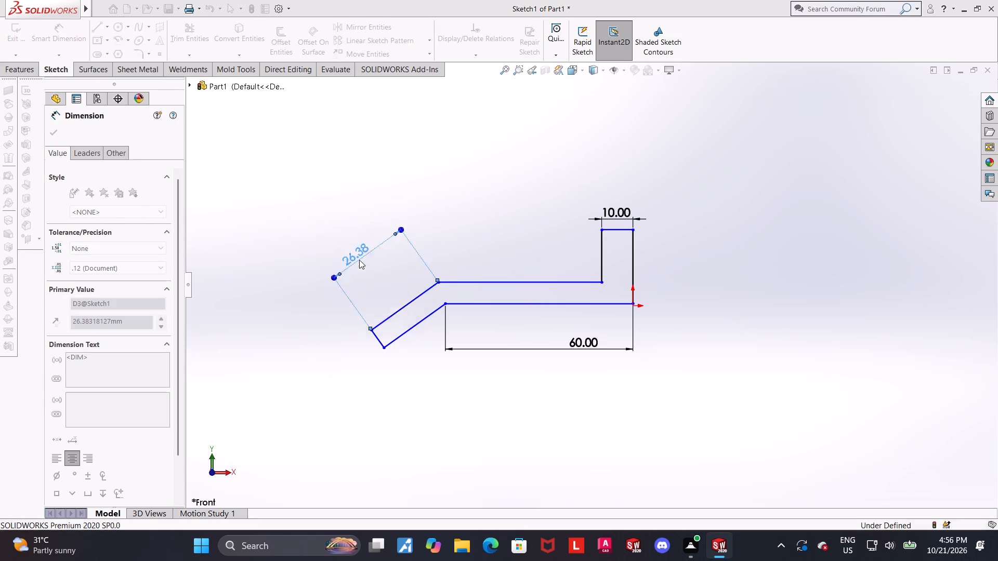
pyautogui.moveTo(596, 433); pyautogui.dragTo(582, 419)
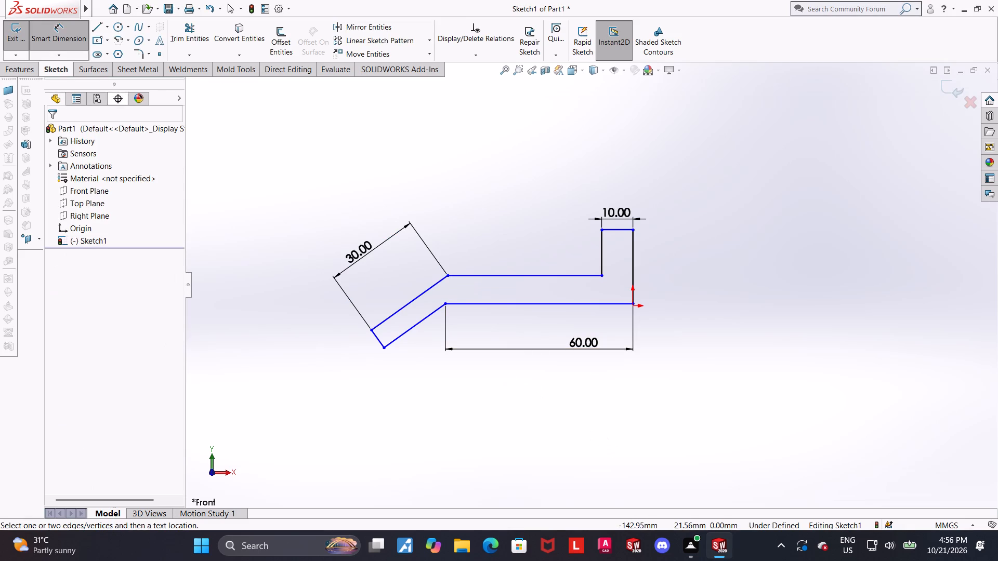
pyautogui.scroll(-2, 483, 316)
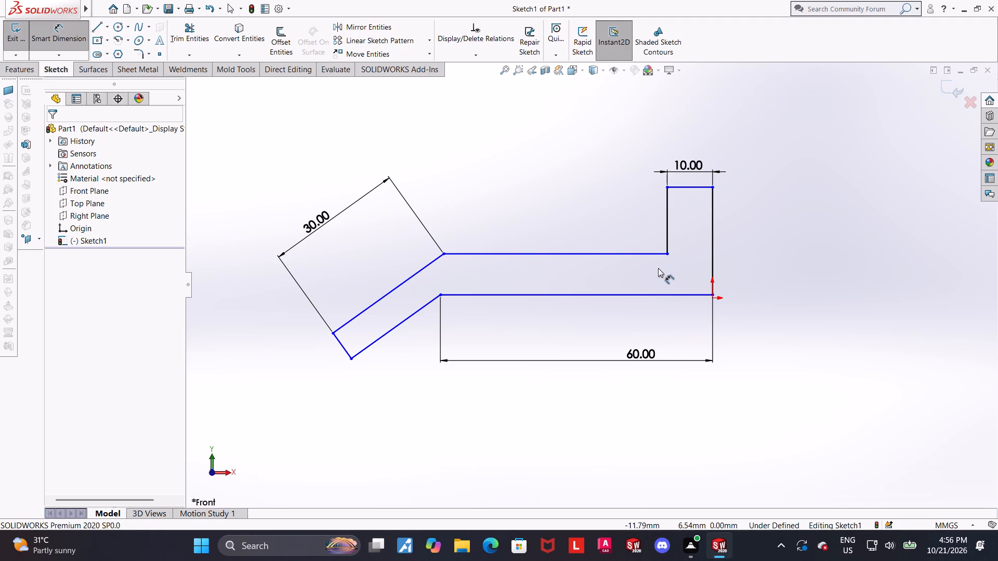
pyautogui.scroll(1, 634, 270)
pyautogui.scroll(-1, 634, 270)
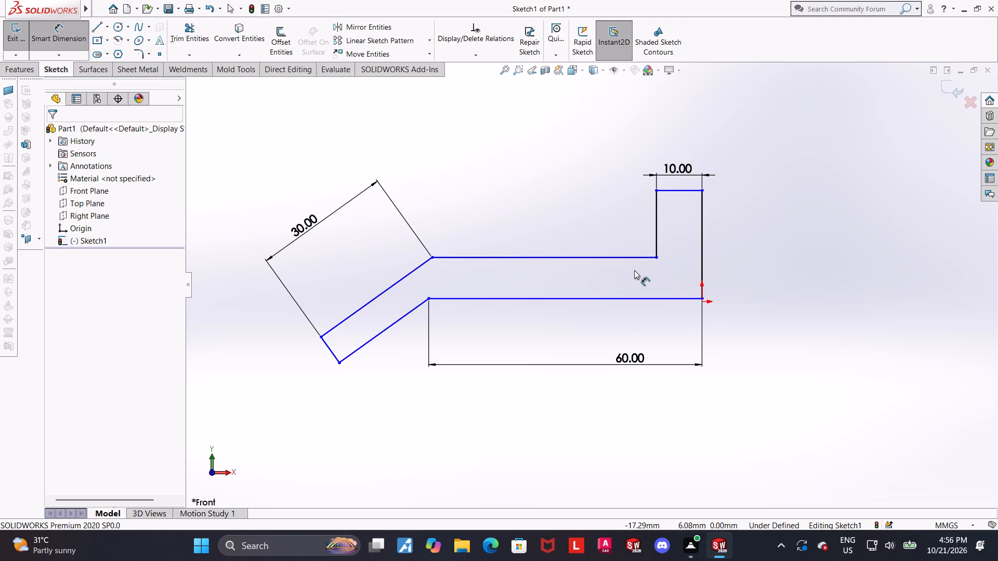
# Dimension the distance between the horizontal arm's upper and lower lines to 10 mm.
pyautogui.scroll(-1, 729, 268)
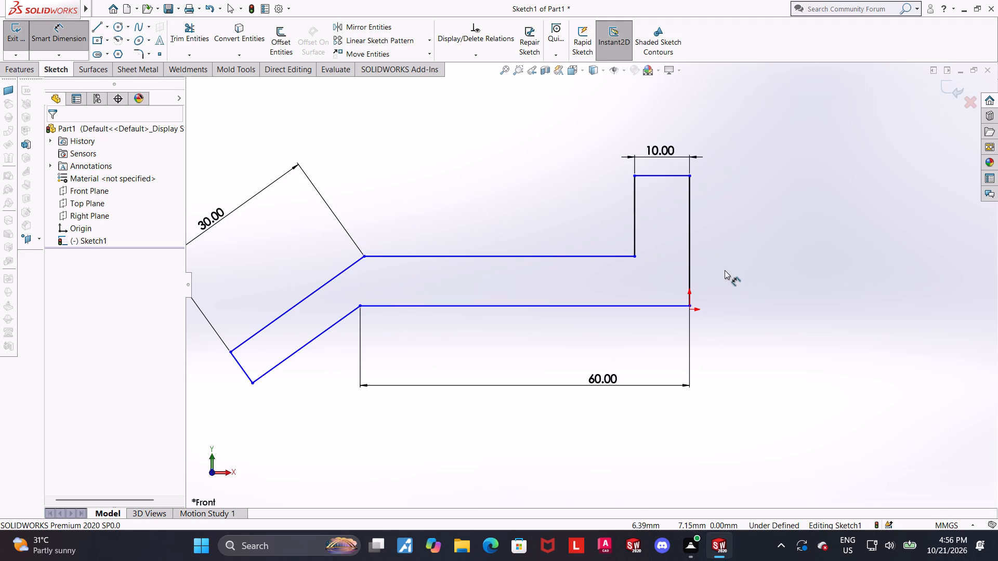
pyautogui.scroll(1, 725, 270)
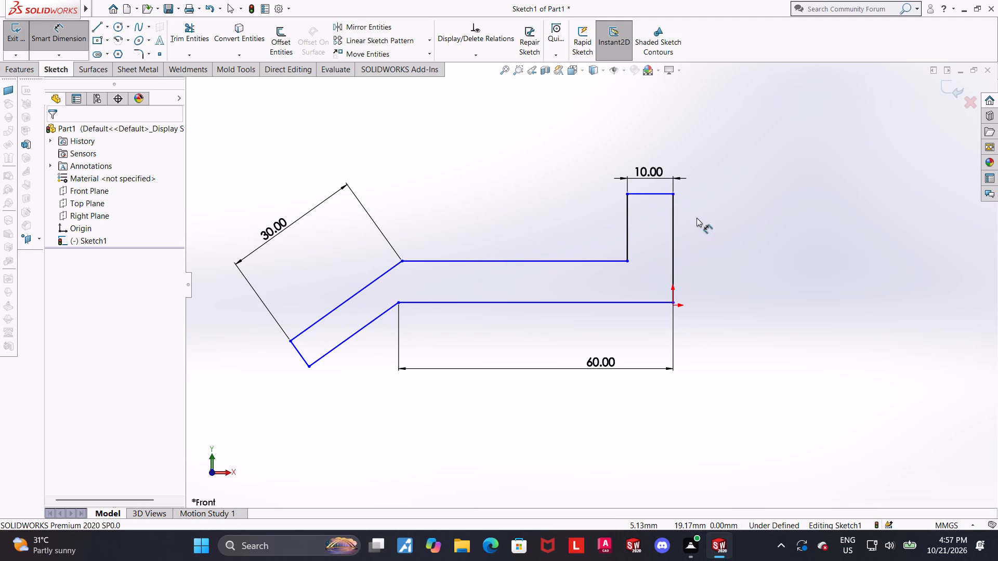
pyautogui.scroll(1, 588, 305)
pyautogui.scroll(-1, 565, 290)
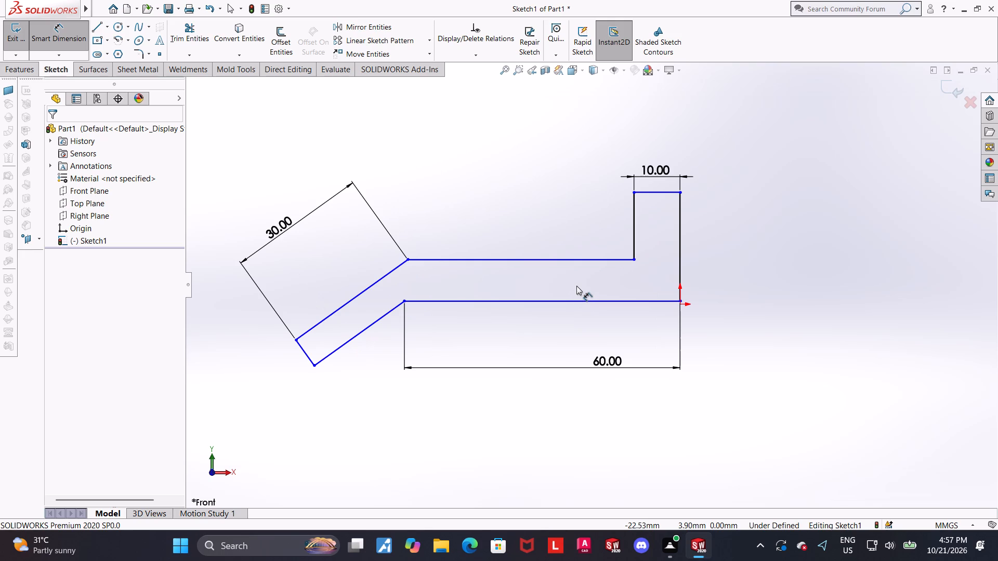
pyautogui.click(602, 259)
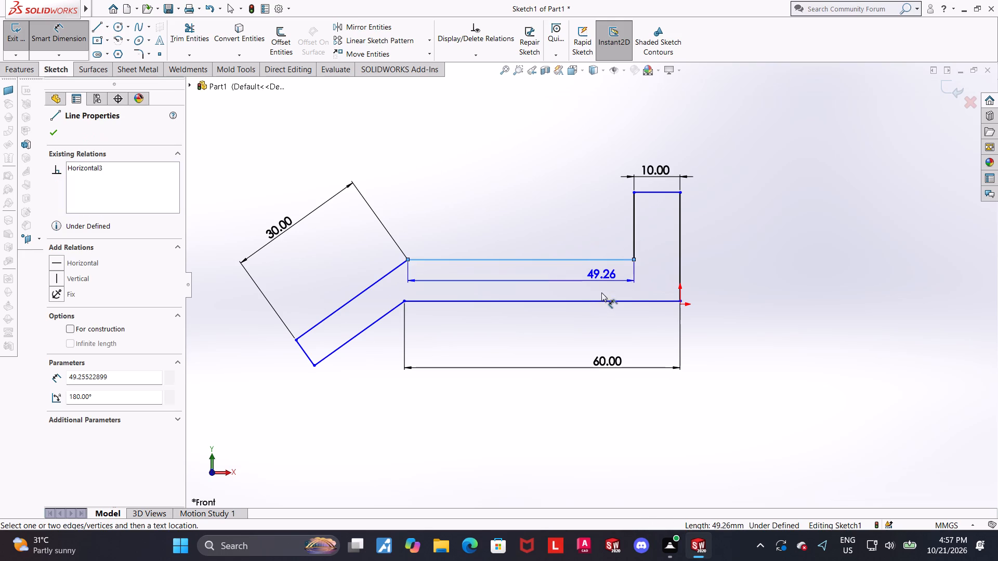
pyautogui.click(605, 300)
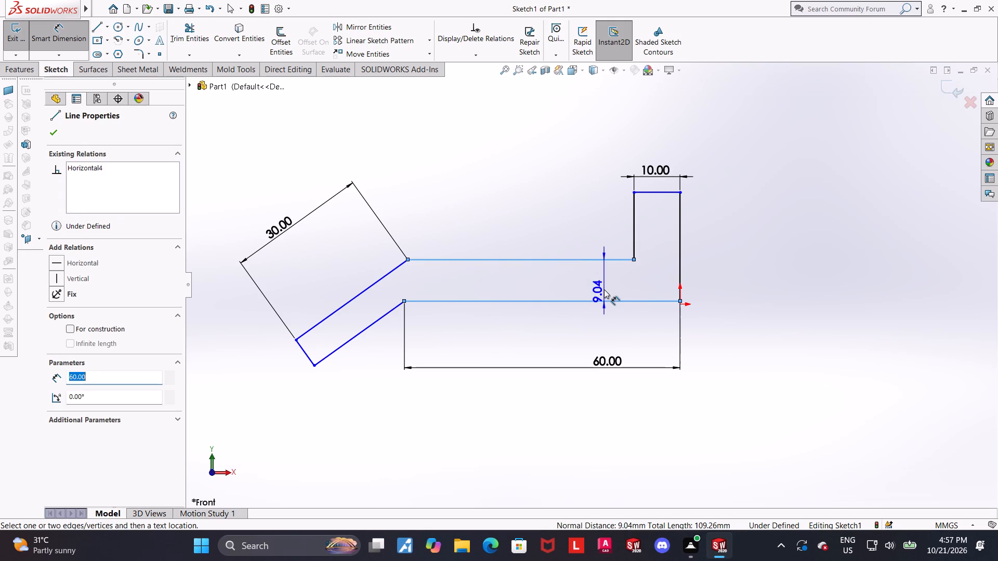
pyautogui.click(604, 289)
pyautogui.write('10')
pyautogui.press('Return')
pyautogui.press('Escape')
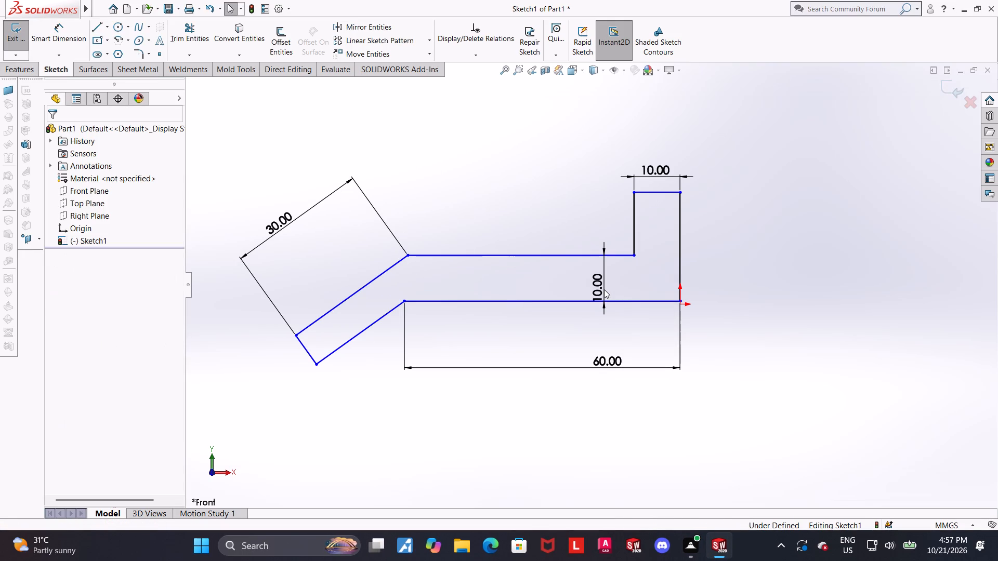
# Dimension the upright's height from the arm's upper line to the upright's top line to 20 mm.
pyautogui.click(838, 245)
pyautogui.scroll(1, 769, 249)
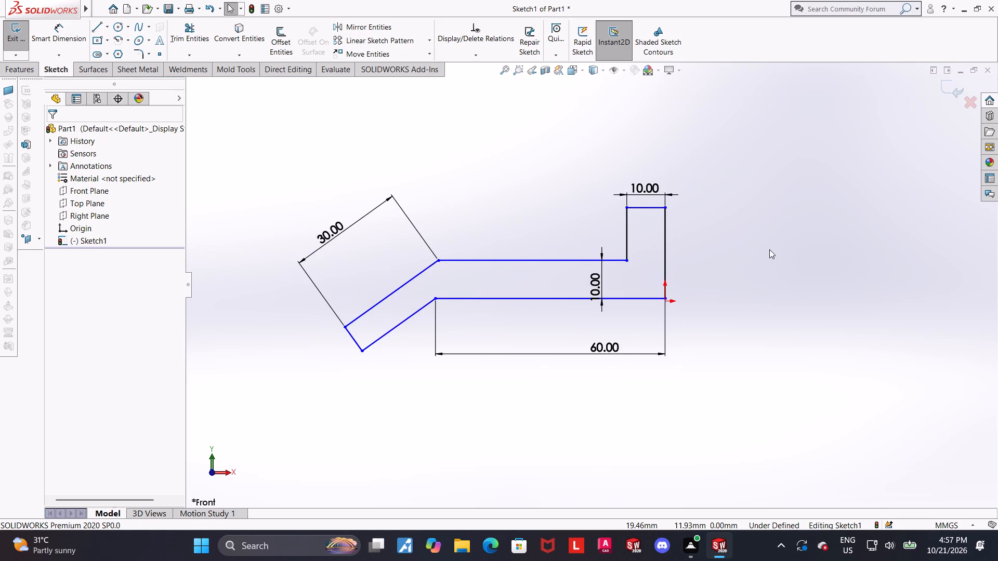
pyautogui.scroll(-1, 769, 249)
pyautogui.click(68, 28)
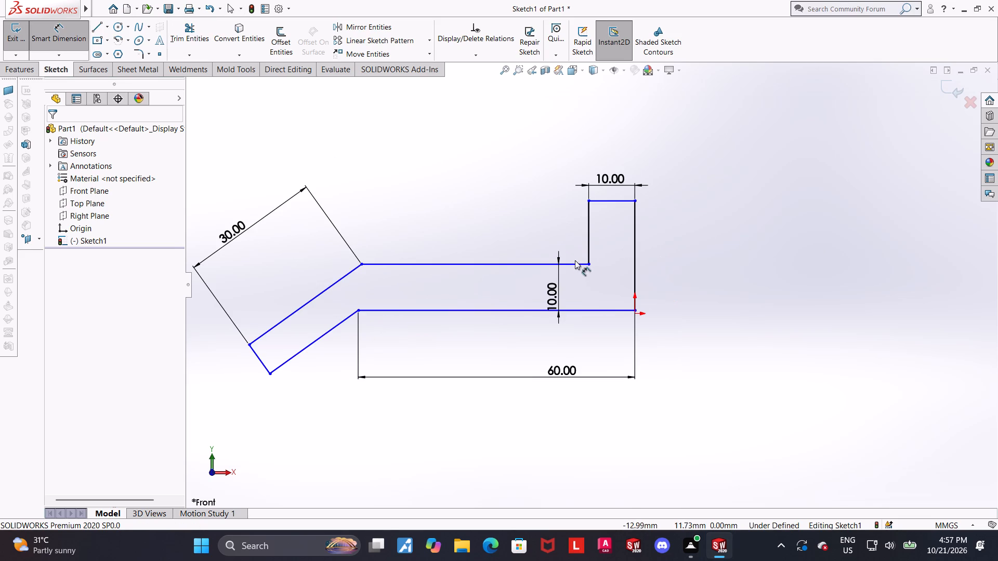
pyautogui.click(571, 263)
pyautogui.click(599, 203)
pyautogui.click(695, 236)
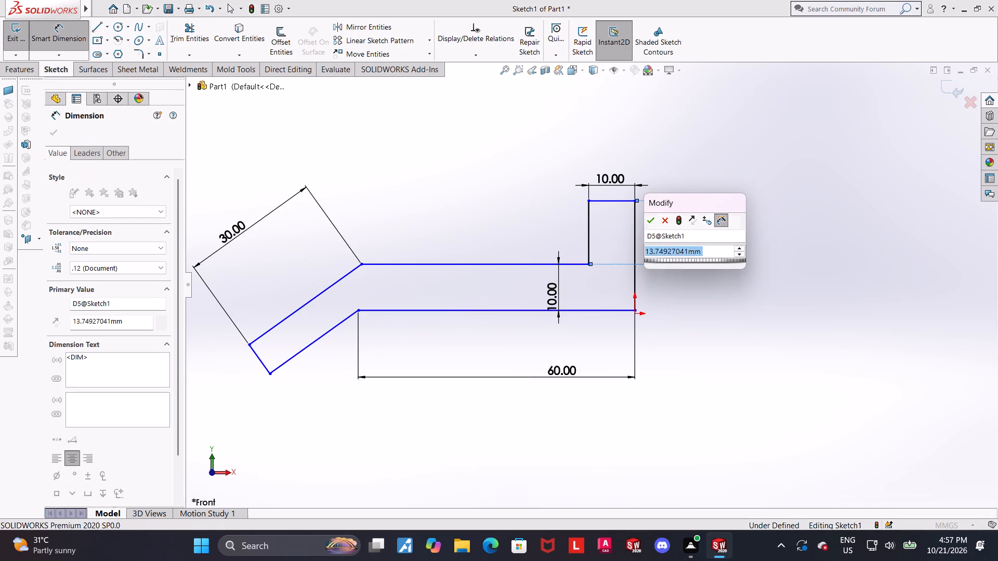
pyautogui.write('20')
pyautogui.press('Return')
pyautogui.press('Escape')
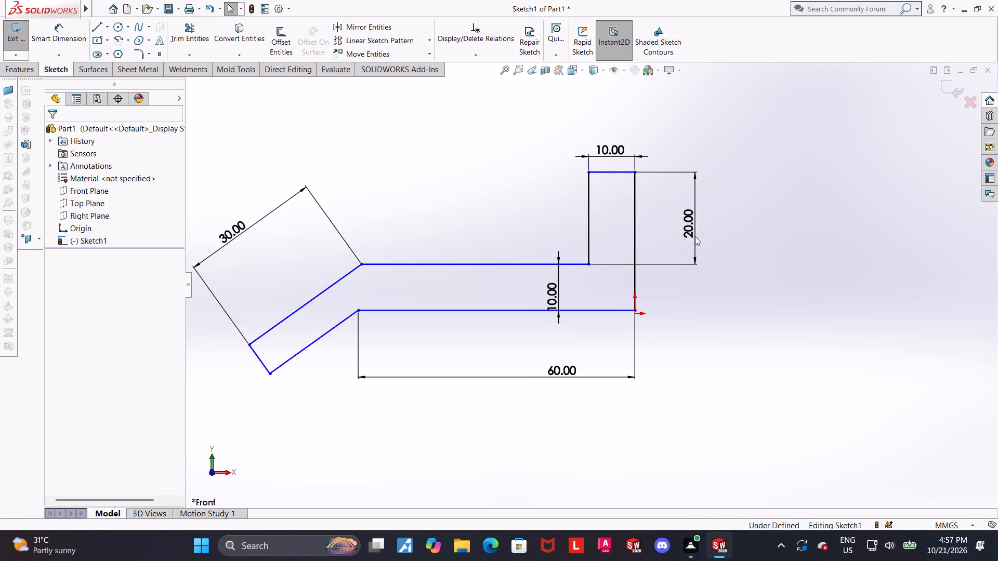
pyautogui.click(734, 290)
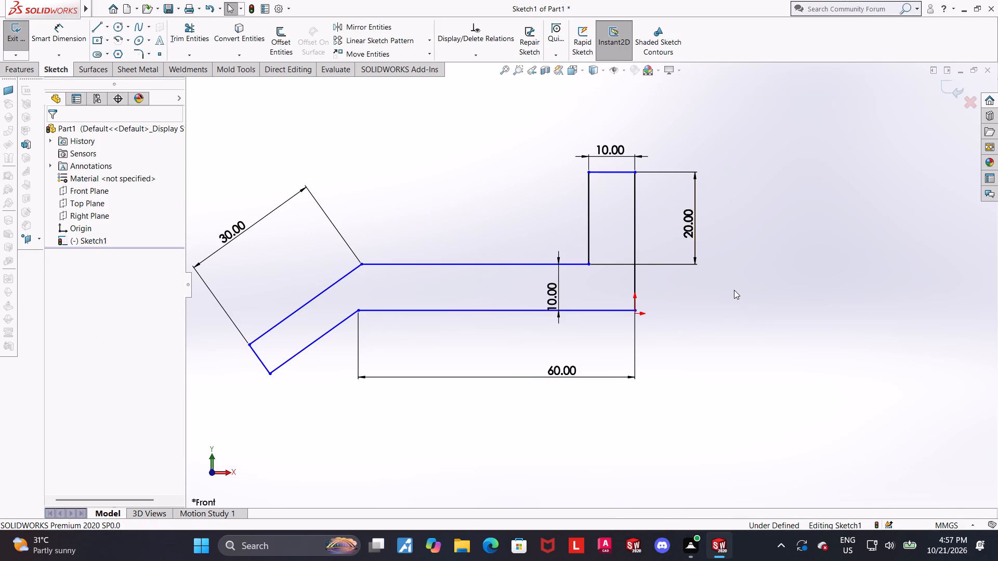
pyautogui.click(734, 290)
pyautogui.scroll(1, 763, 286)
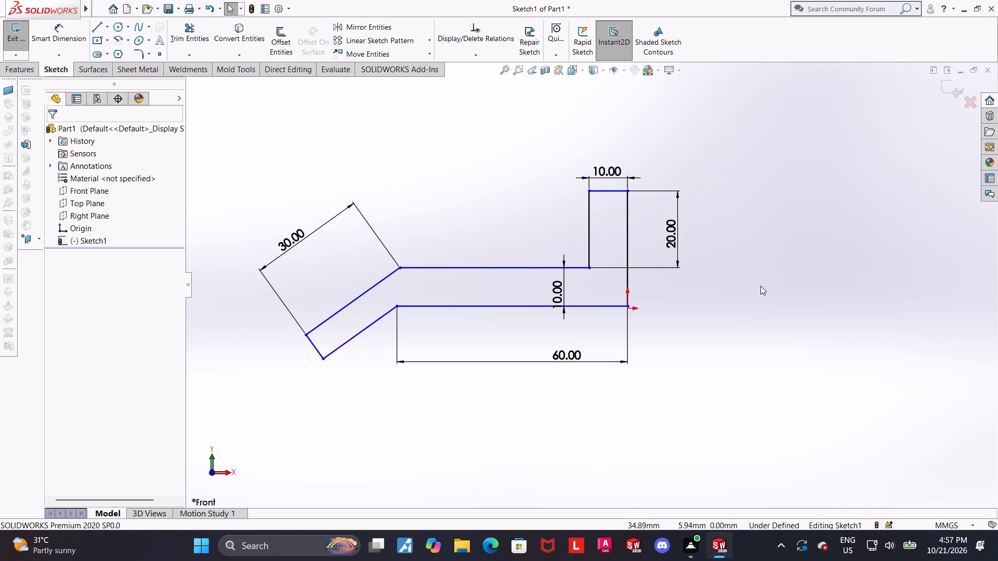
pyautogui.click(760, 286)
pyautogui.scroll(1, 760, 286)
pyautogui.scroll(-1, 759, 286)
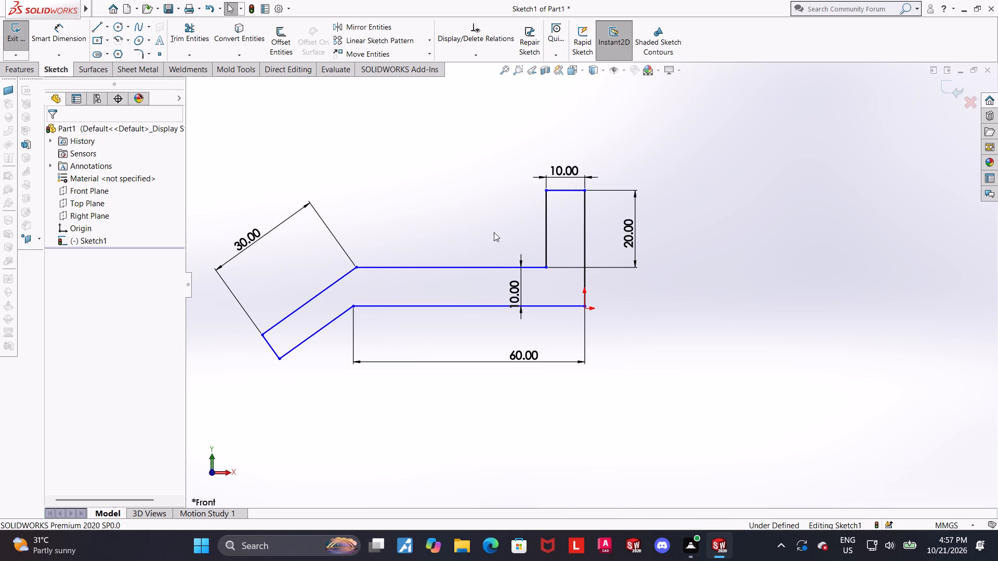
# Add a 5 mm sketch fillet at the corner near the origin where the upright meets the arm's bottom line.
pyautogui.click(141, 53)
pyautogui.press('5')
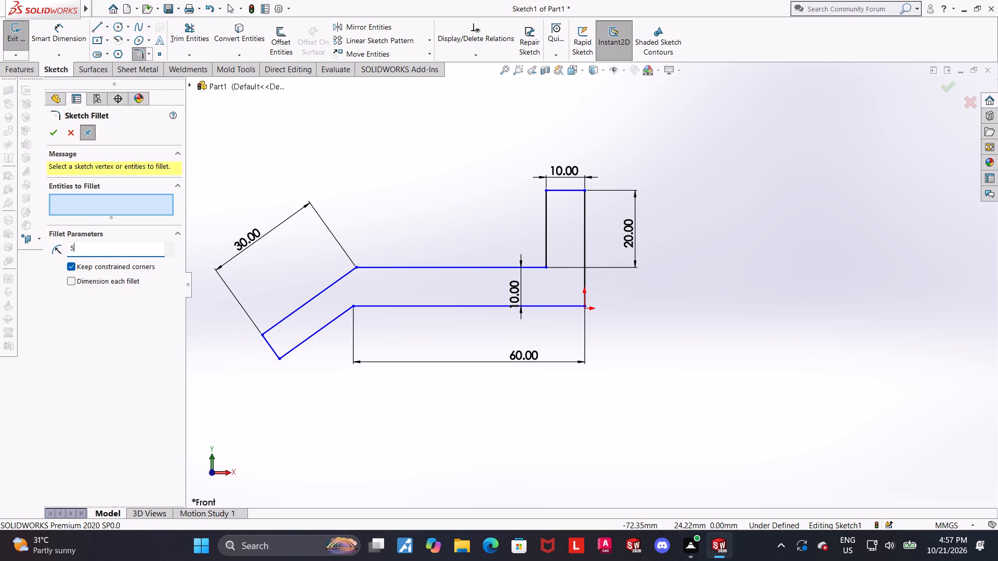
pyautogui.press('Return')
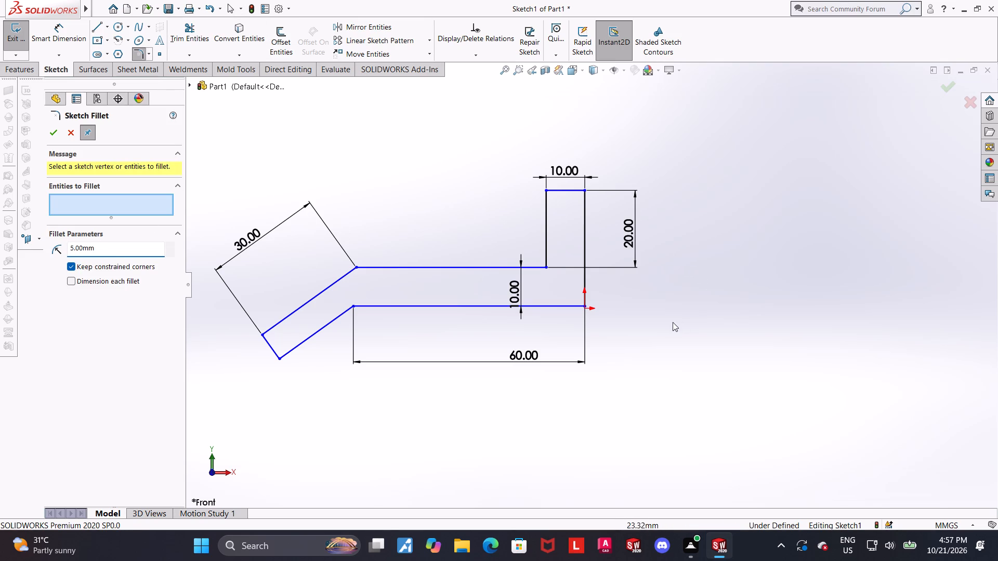
pyautogui.click(584, 306)
pyautogui.click(48, 134)
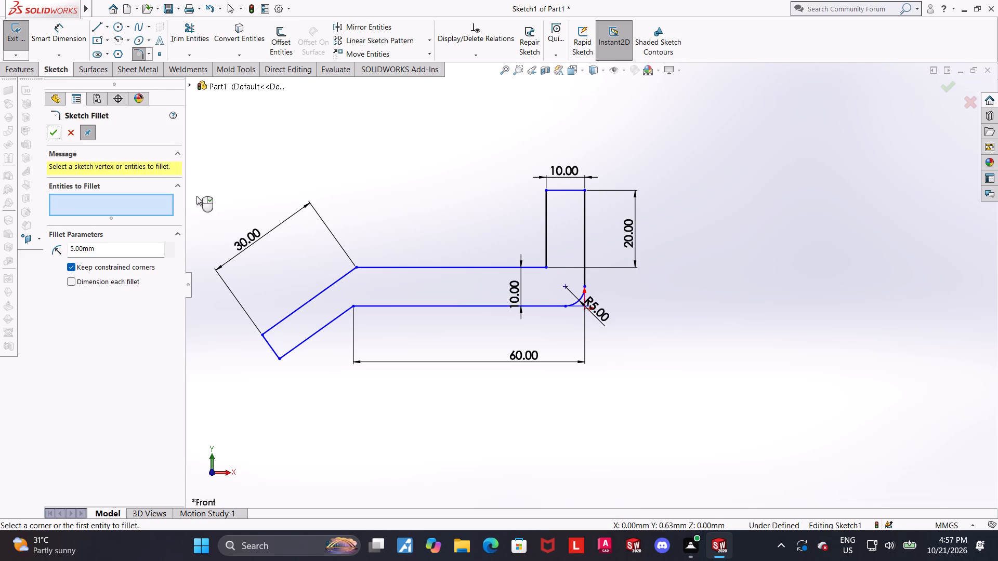
pyautogui.click(707, 292)
pyautogui.scroll(2, 694, 297)
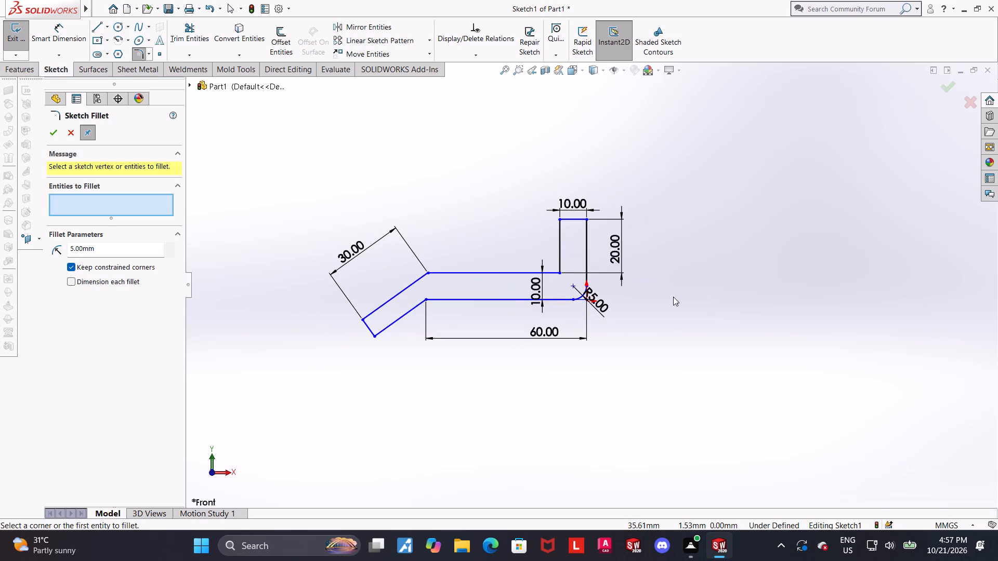
pyautogui.scroll(-2, 615, 304)
pyautogui.click(380, 375)
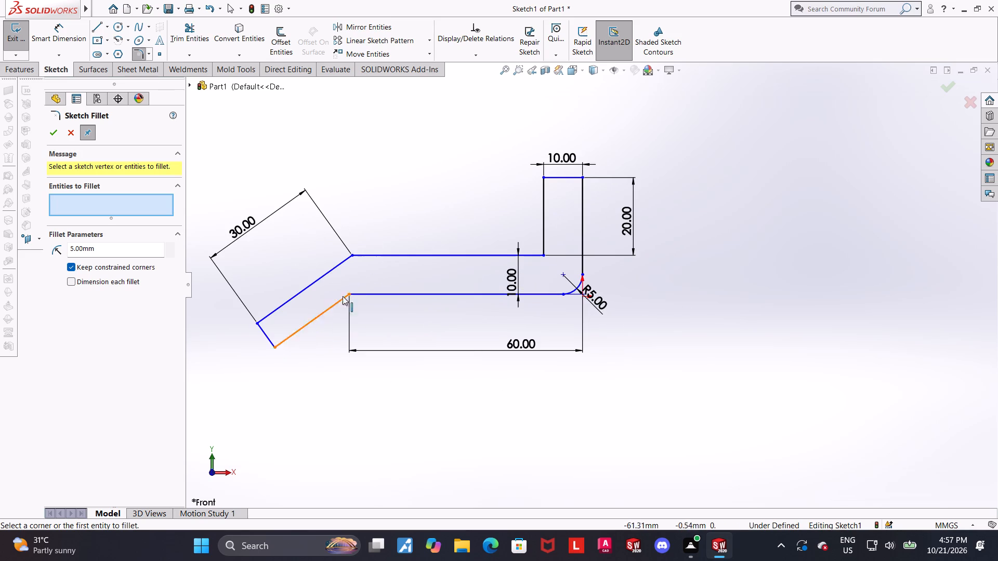
pyautogui.click(346, 294)
pyautogui.press('Escape')
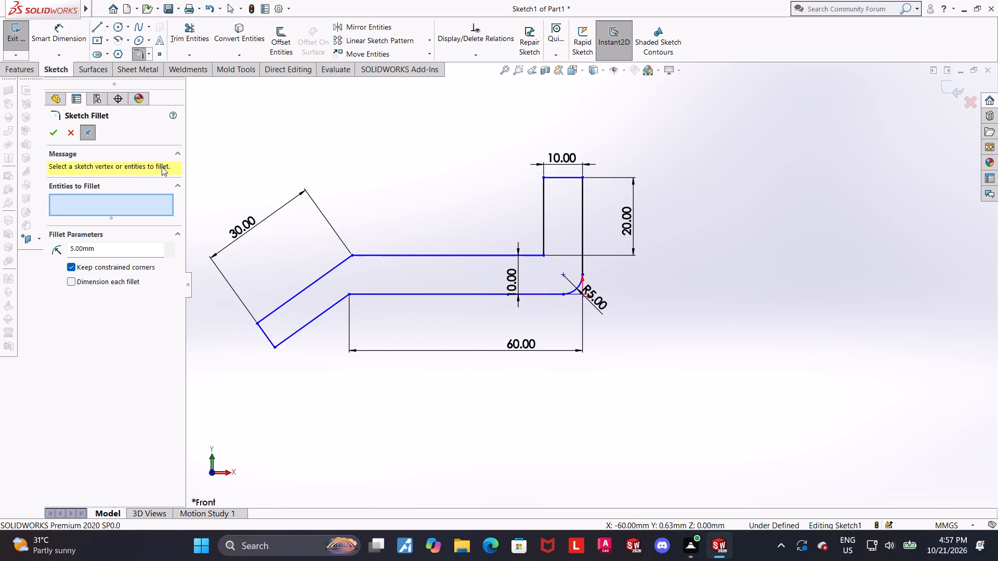
# Add a Vertical relation between the upper and lower corner points where the arm bends into the angled leg.
pyautogui.click(350, 257)
pyautogui.keyDown('ctrl'); pyautogui.click(349, 295); pyautogui.keyUp('ctrl')
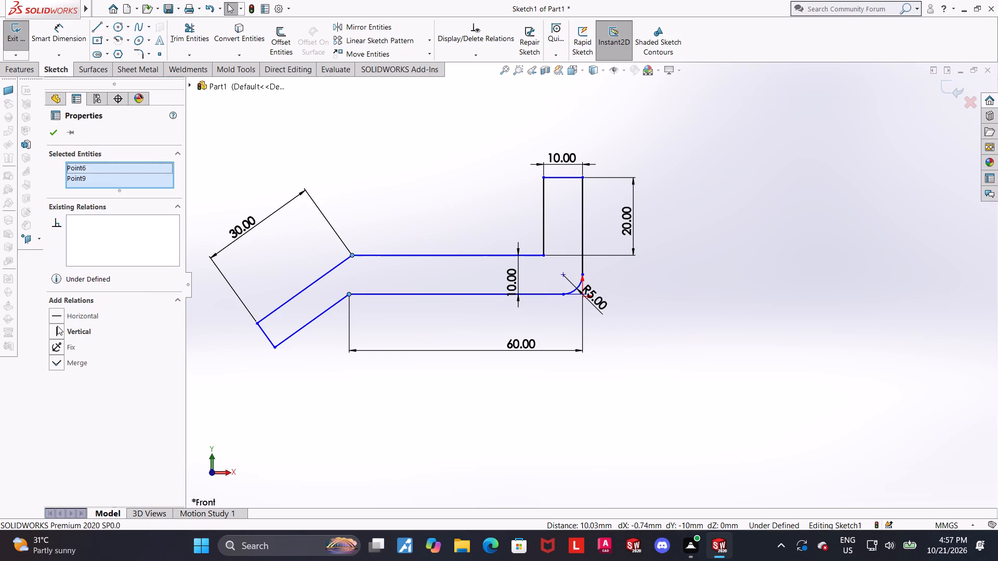
pyautogui.click(57, 326)
pyautogui.click(559, 407)
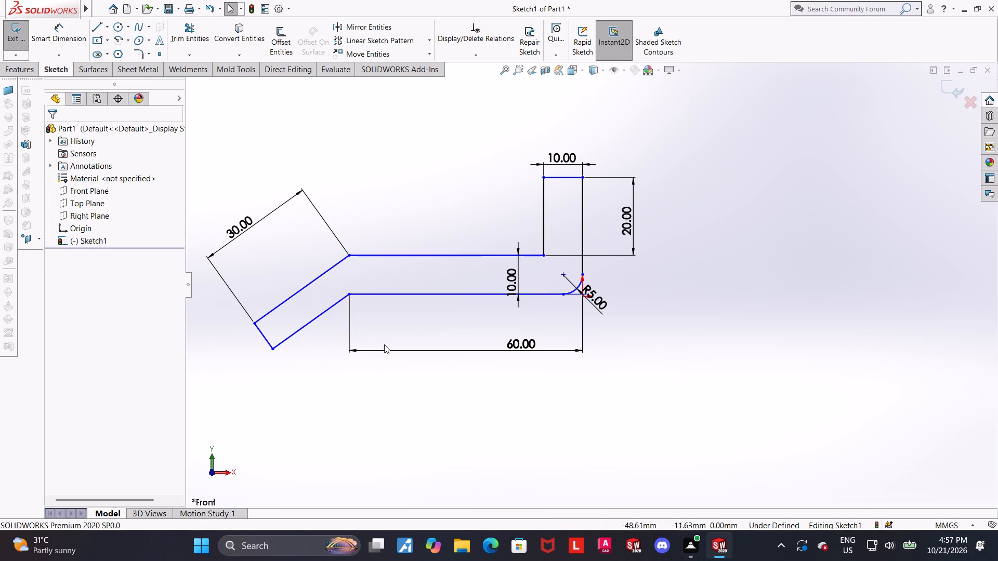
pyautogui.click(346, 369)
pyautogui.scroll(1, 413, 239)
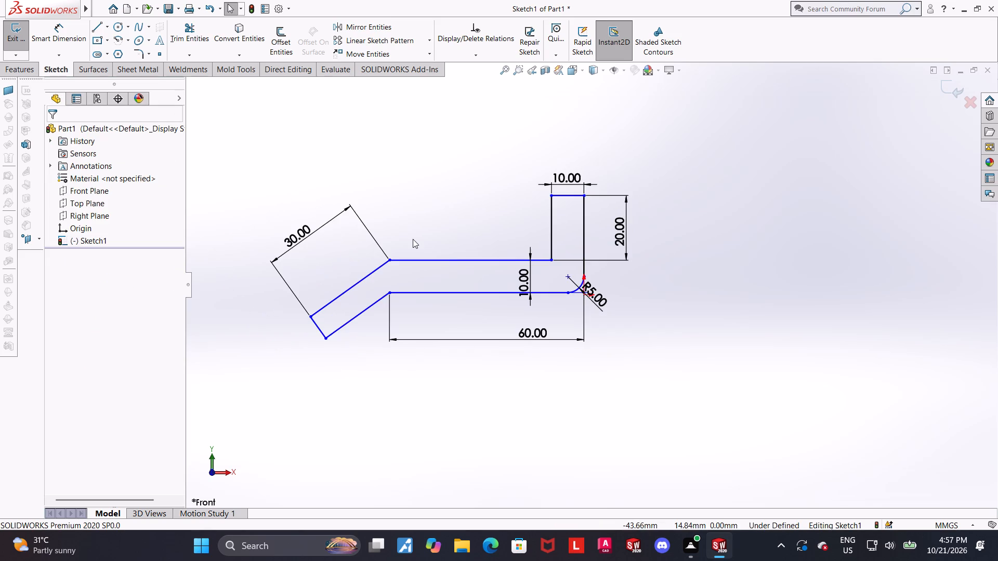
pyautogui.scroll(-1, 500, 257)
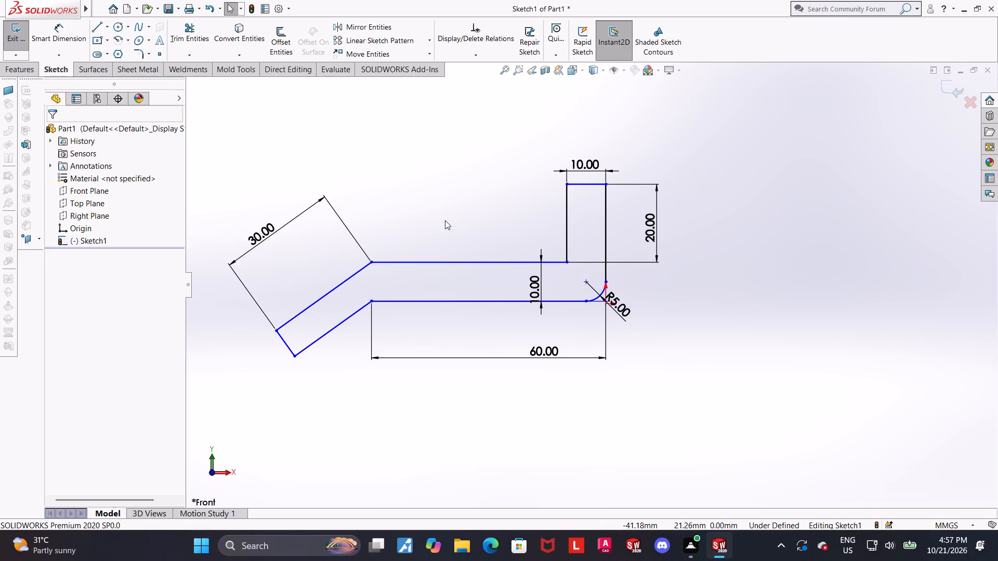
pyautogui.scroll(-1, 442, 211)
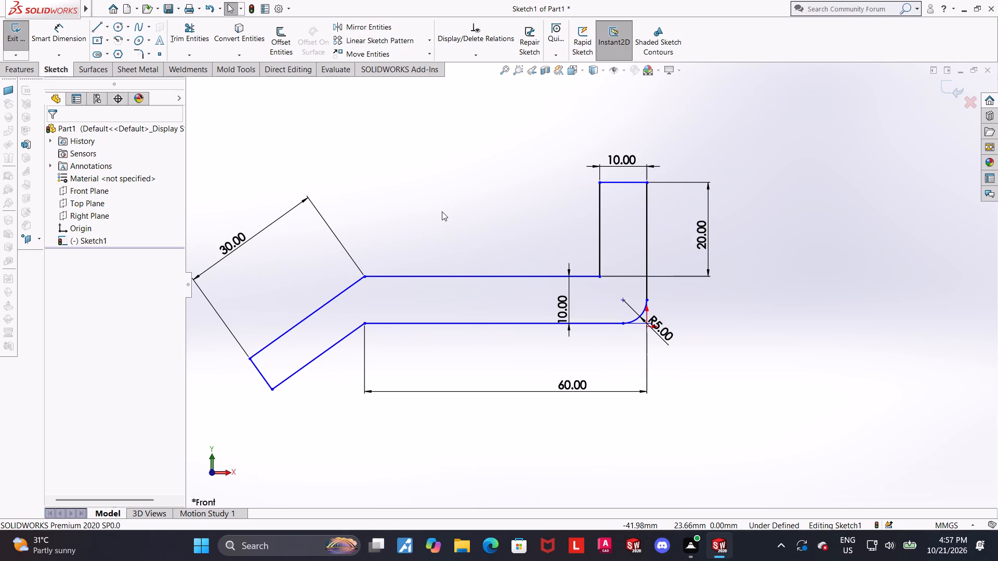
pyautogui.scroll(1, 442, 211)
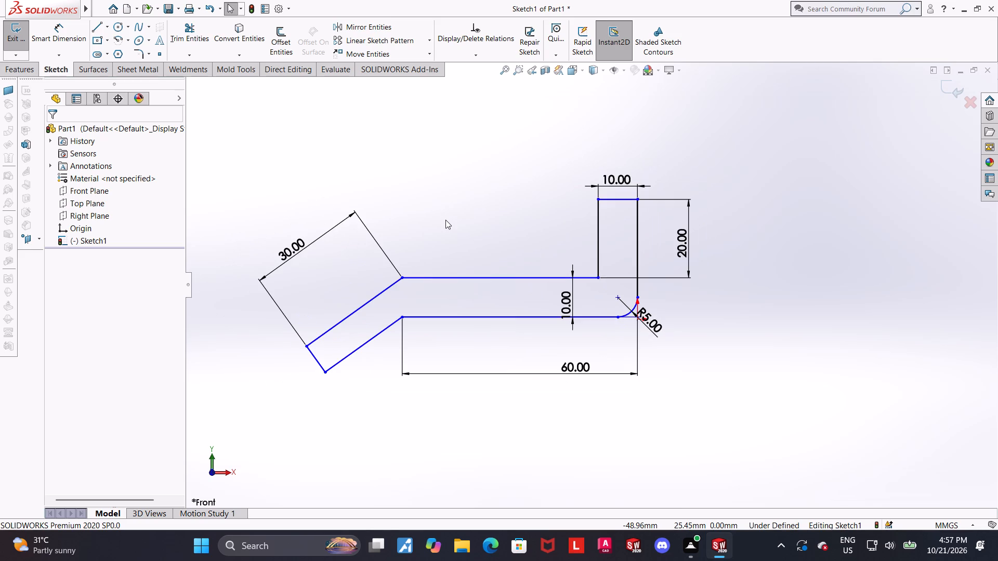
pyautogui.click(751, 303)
# Add a Horizontal relation between the origin and the fillet's endpoint on the arm's bottom line.
pyautogui.scroll(-6, 633, 306)
pyautogui.click(632, 324)
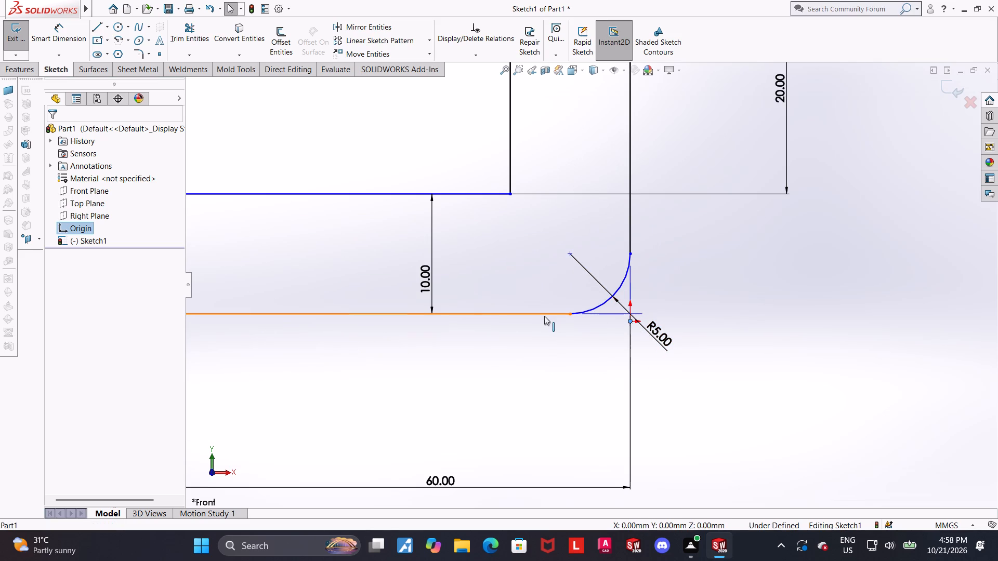
pyautogui.keyDown('ctrl'); pyautogui.click(568, 314); pyautogui.keyUp('ctrl')
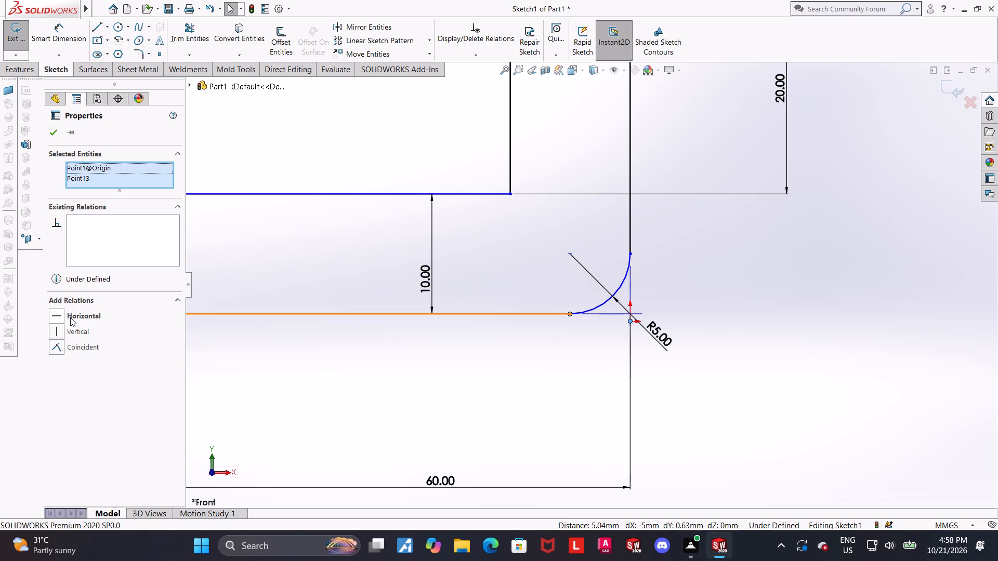
pyautogui.click(58, 315)
pyautogui.click(797, 325)
# Dimension the angle between the leg's lower sloping line and the arm's bottom line to 135 degrees.
pyautogui.scroll(5, 792, 325)
pyautogui.scroll(2, 743, 302)
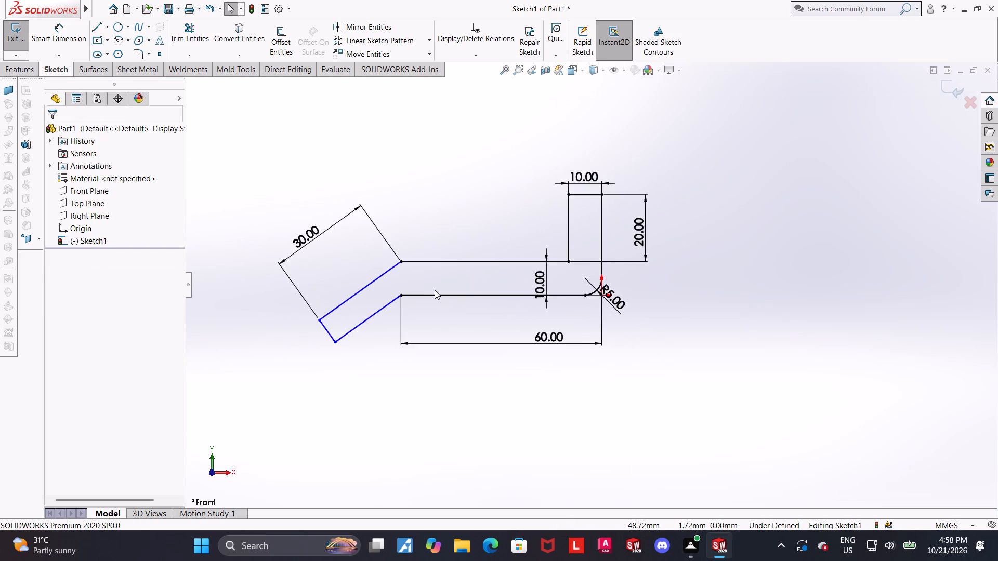
pyautogui.scroll(-1, 419, 292)
pyautogui.click(377, 365)
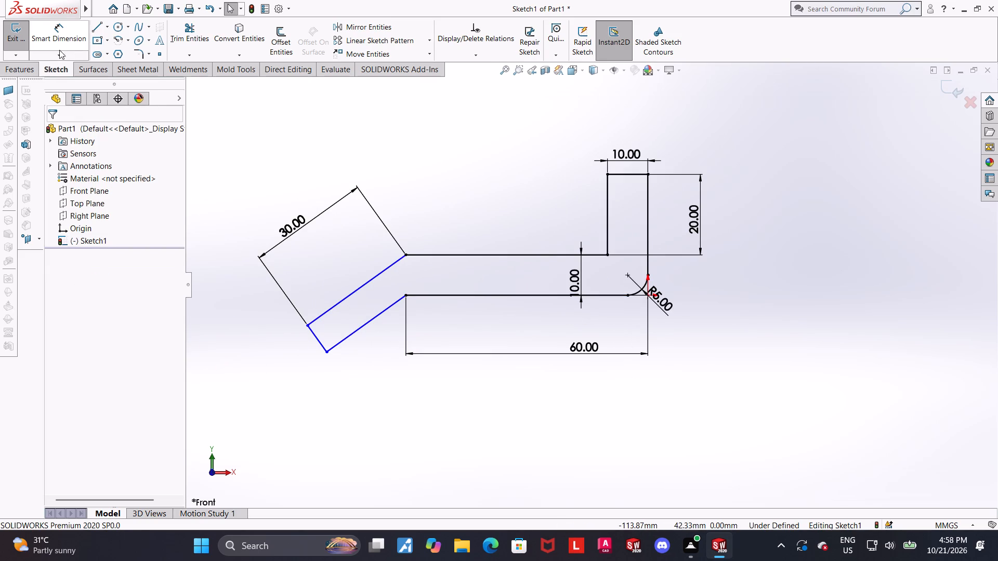
pyautogui.click(69, 42)
pyautogui.click(390, 306)
pyautogui.click(425, 296)
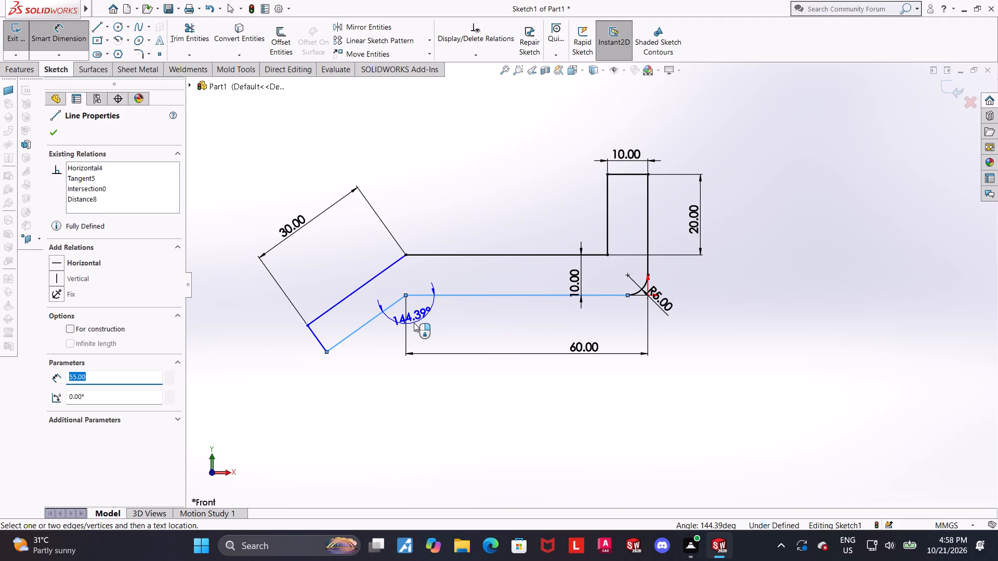
pyautogui.click(414, 323)
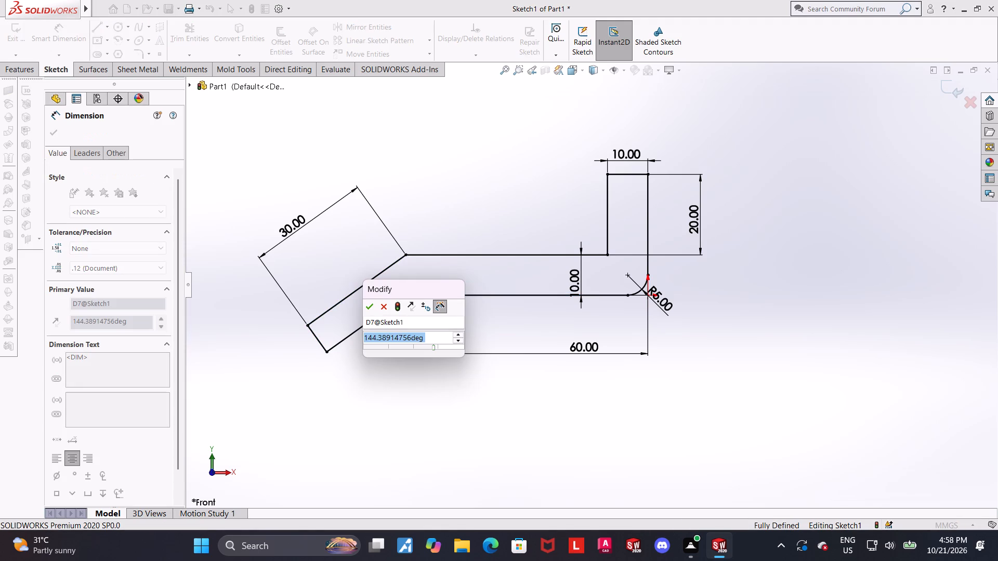
pyautogui.write('135')
pyautogui.press('Return')
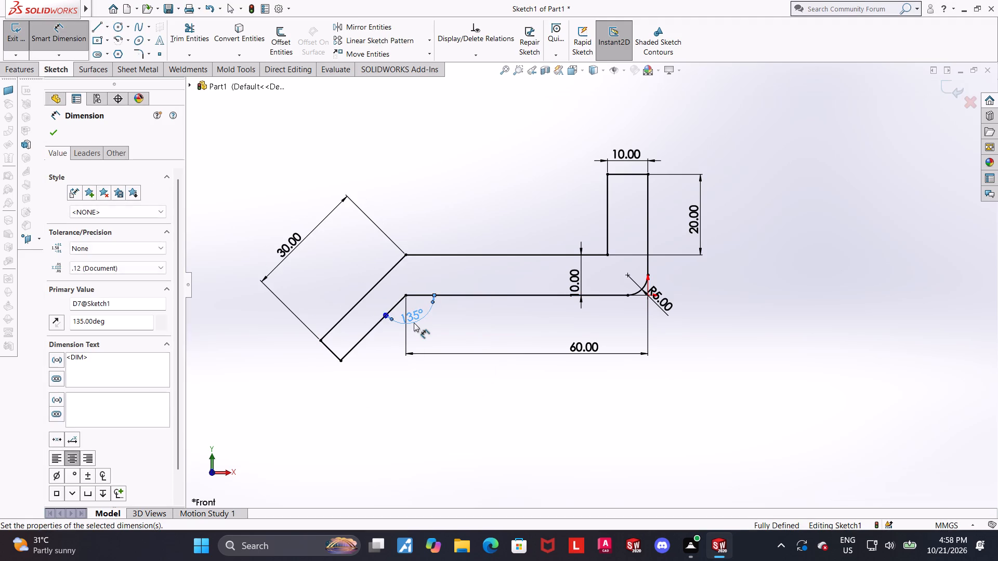
# Draw a vertical centerline downward from the lower corner where the arm's bottom line meets the angled leg.
pyautogui.press('Escape')
pyautogui.press('Escape')
pyautogui.click(437, 380)
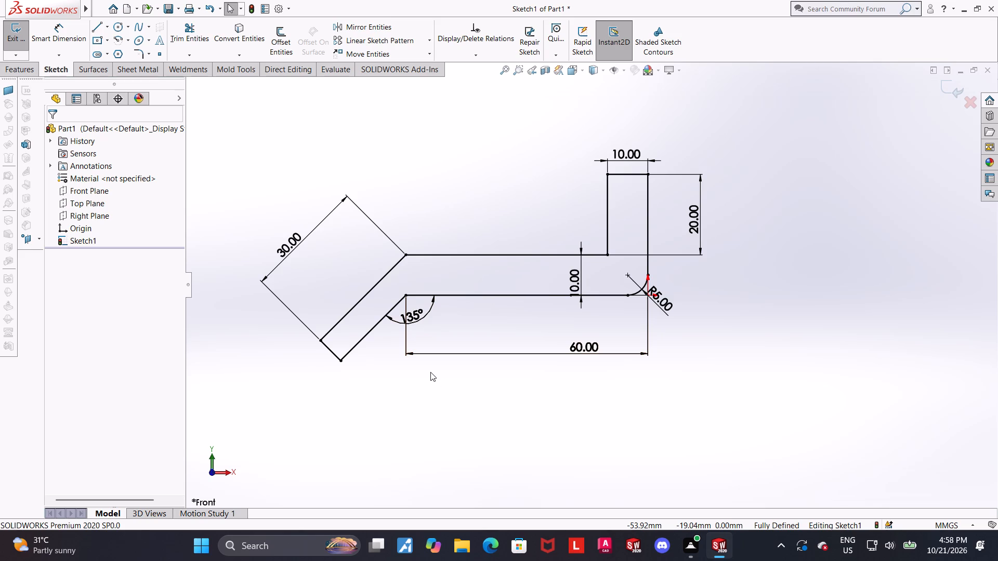
pyautogui.click(106, 23)
pyautogui.click(111, 48)
pyautogui.click(406, 300)
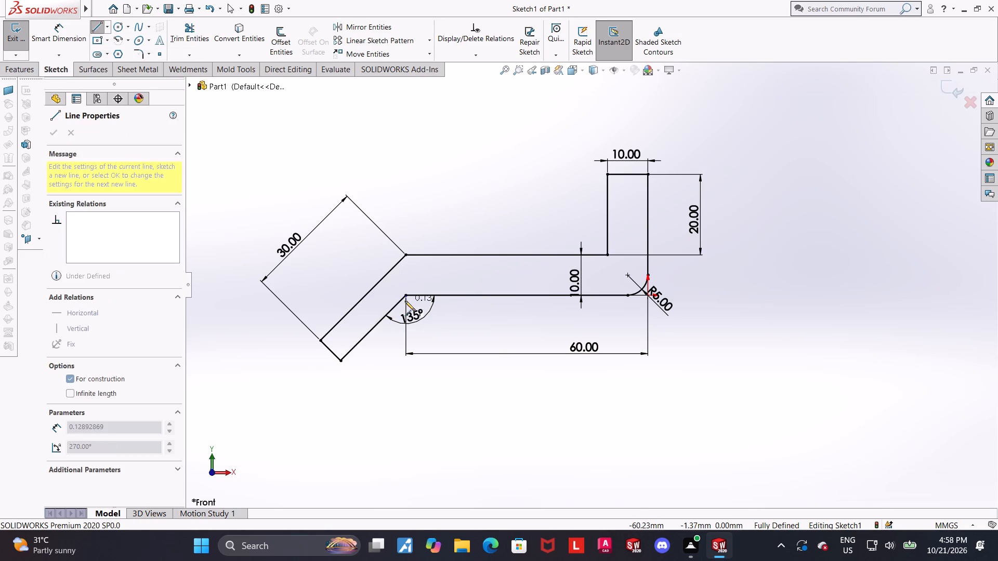
pyautogui.click(405, 296)
pyautogui.press('Escape')
pyautogui.press('Escape')
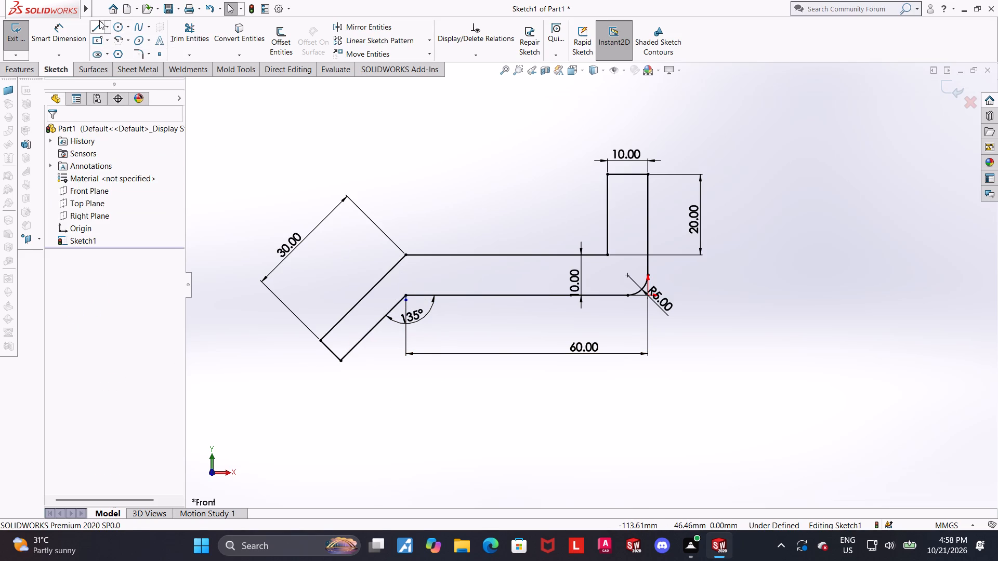
pyautogui.click(107, 26)
pyautogui.click(104, 52)
pyautogui.click(408, 295)
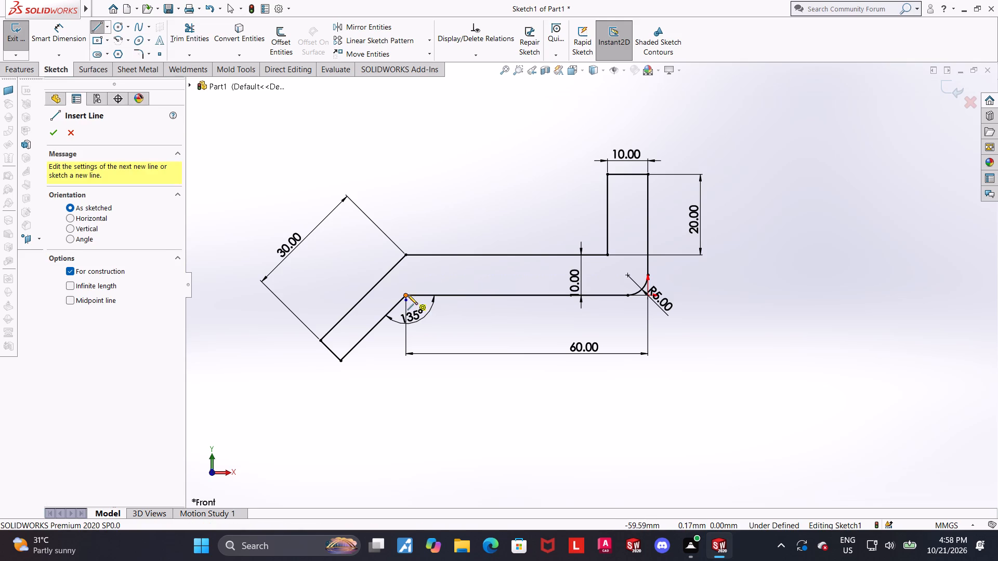
pyautogui.click(405, 393)
pyautogui.press('Escape')
pyautogui.press('Escape')
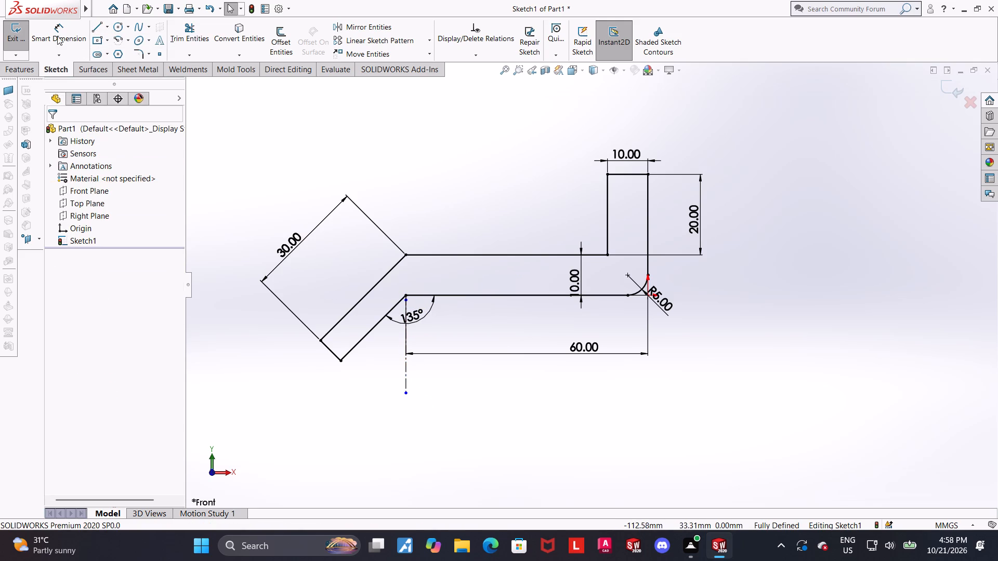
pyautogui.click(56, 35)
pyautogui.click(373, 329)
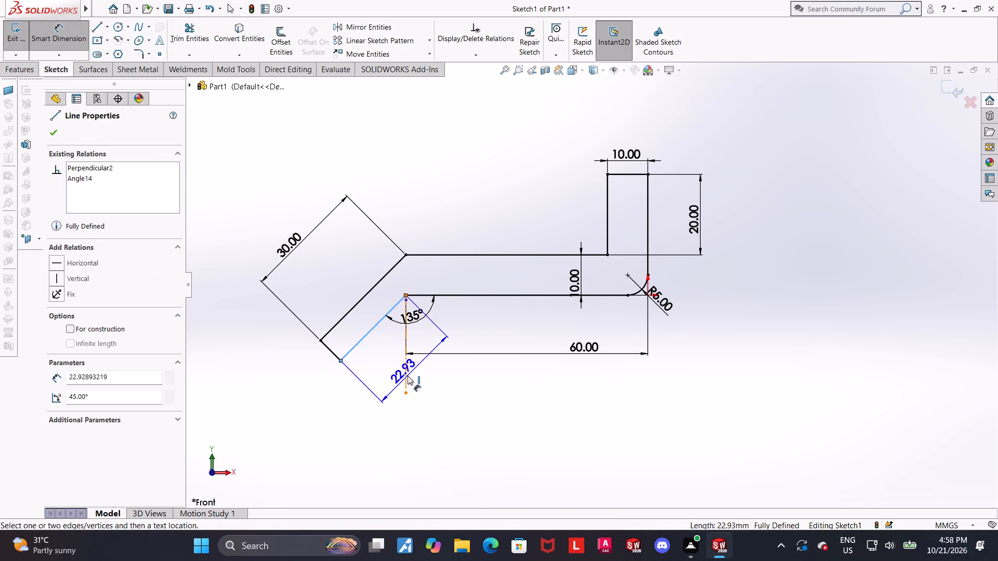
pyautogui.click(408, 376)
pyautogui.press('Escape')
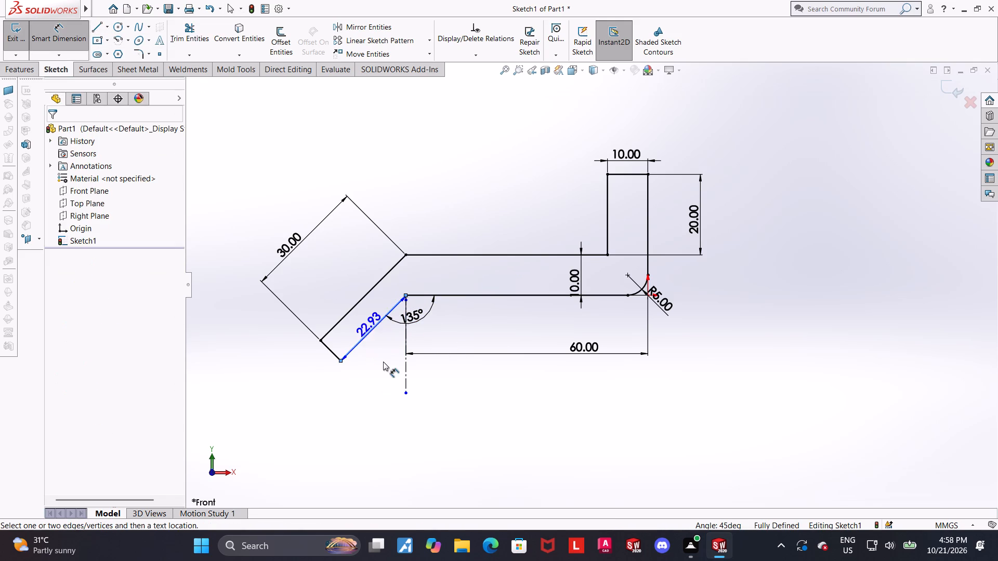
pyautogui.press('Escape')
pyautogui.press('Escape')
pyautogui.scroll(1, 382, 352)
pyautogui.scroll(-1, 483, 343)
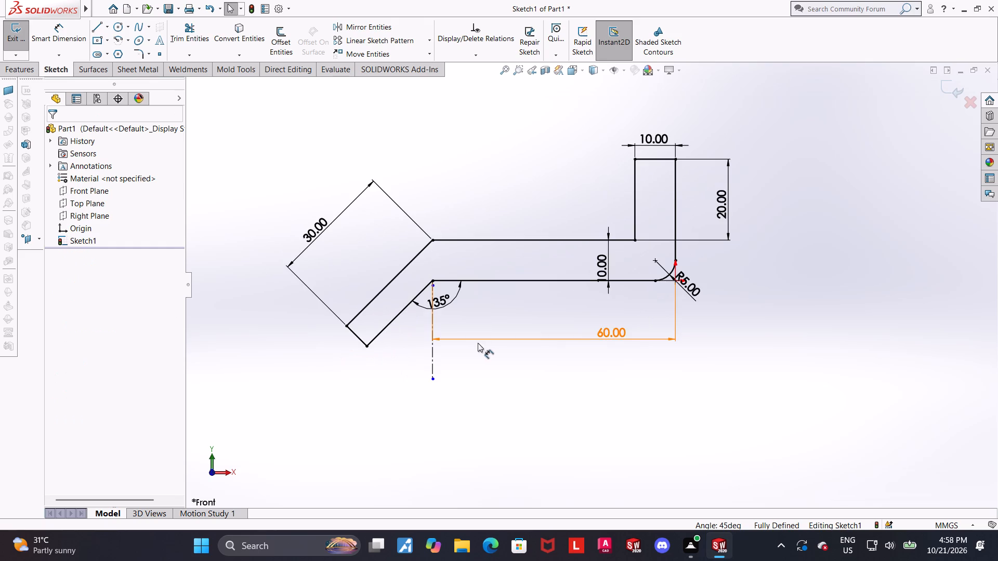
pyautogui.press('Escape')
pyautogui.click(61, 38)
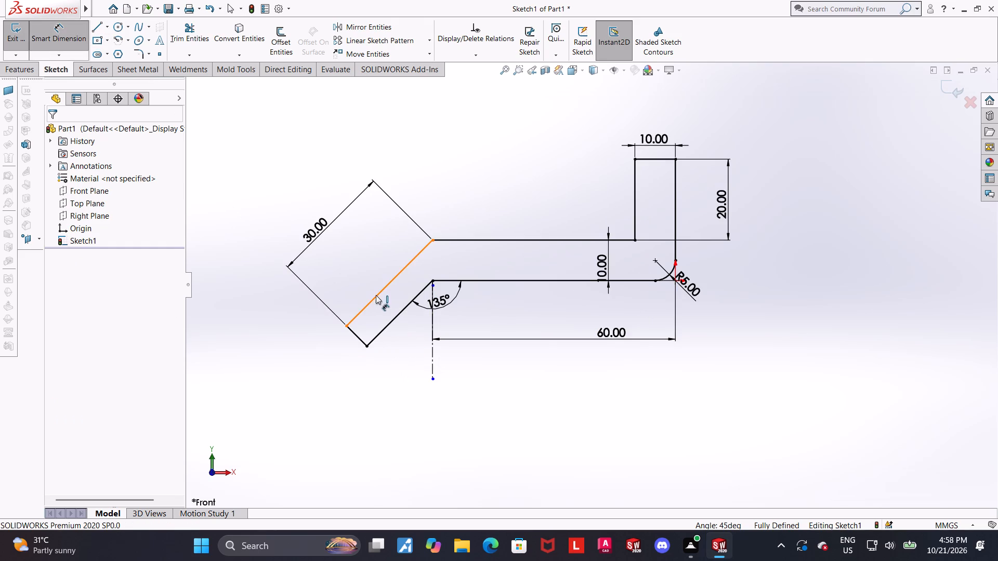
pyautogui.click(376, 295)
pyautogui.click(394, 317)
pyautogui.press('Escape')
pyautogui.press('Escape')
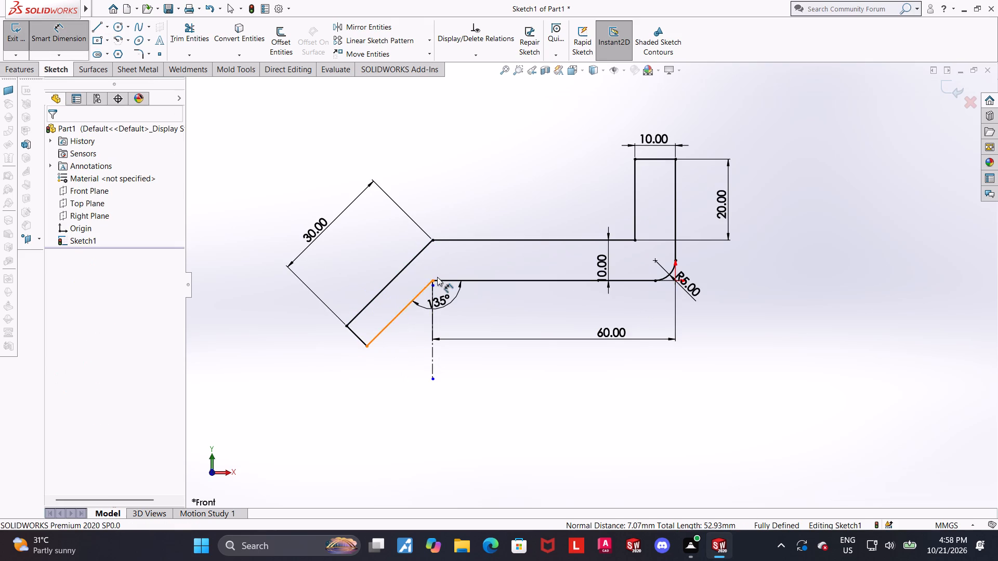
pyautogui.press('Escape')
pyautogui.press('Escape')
# Delete the Vertical relation between the upper and lower corner points where the arm bends into the leg.
pyautogui.click(433, 280)
pyautogui.rightClick(432, 270)
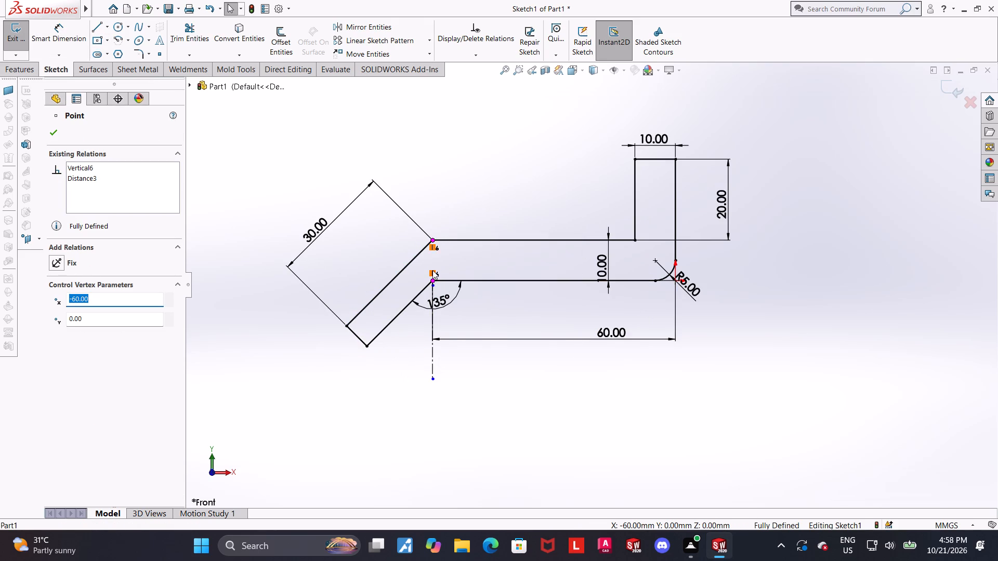
pyautogui.click(462, 398)
pyautogui.press('Escape')
# Dimension the distance between the angled leg's two parallel sloping lines to 10 mm.
pyautogui.click(55, 49)
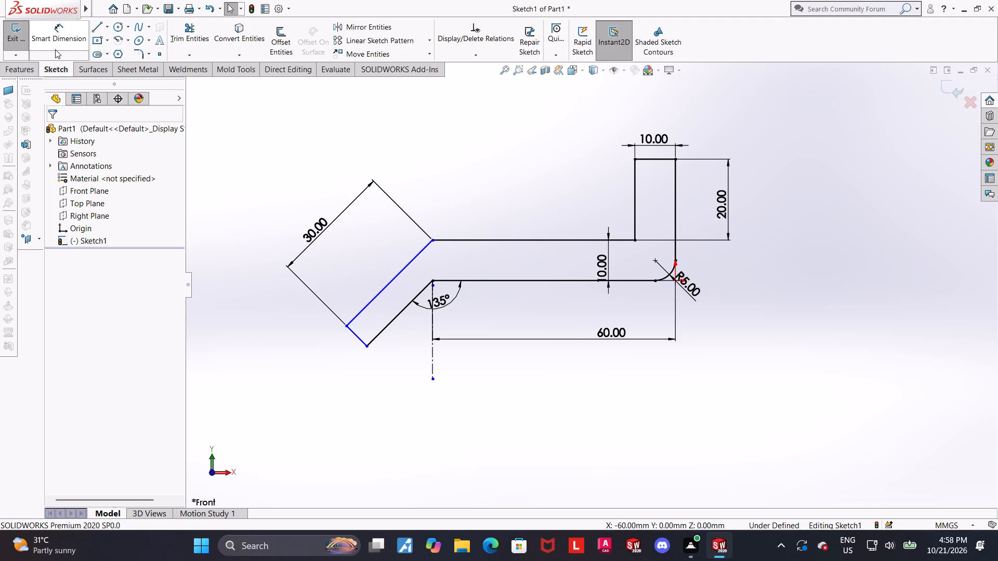
pyautogui.click(393, 280)
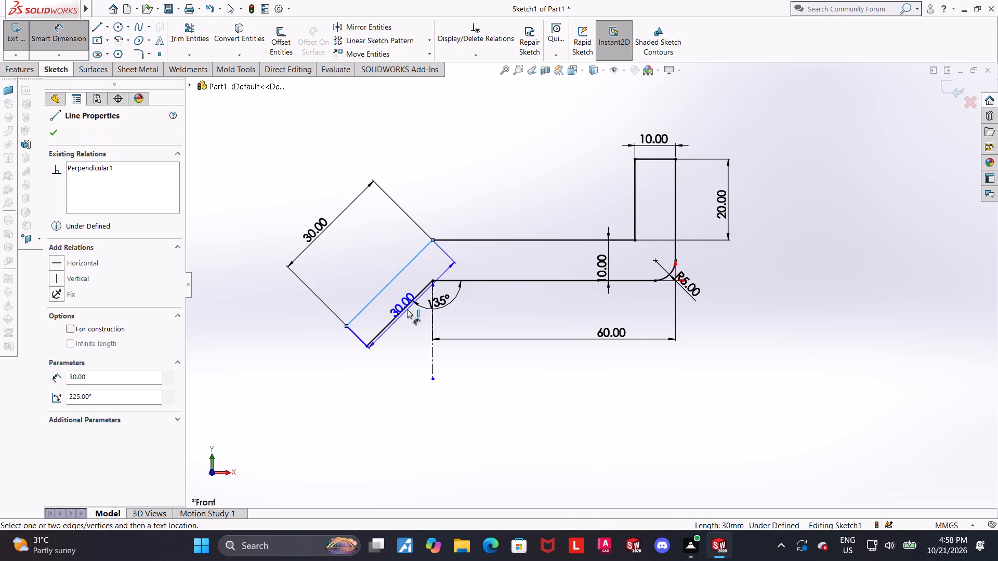
pyautogui.click(407, 309)
pyautogui.click(366, 267)
pyautogui.write('10')
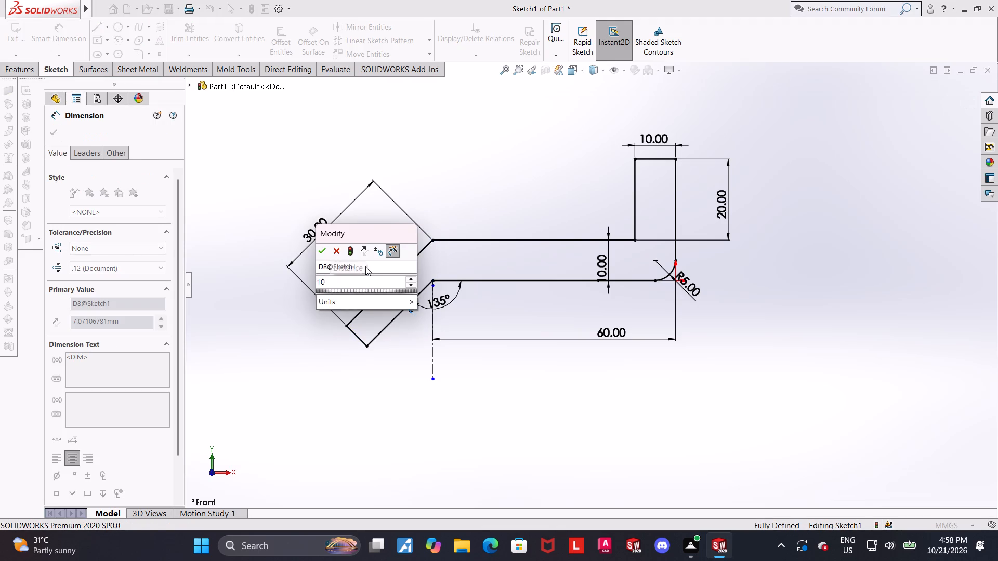
pyautogui.press('Return')
pyautogui.press('Escape')
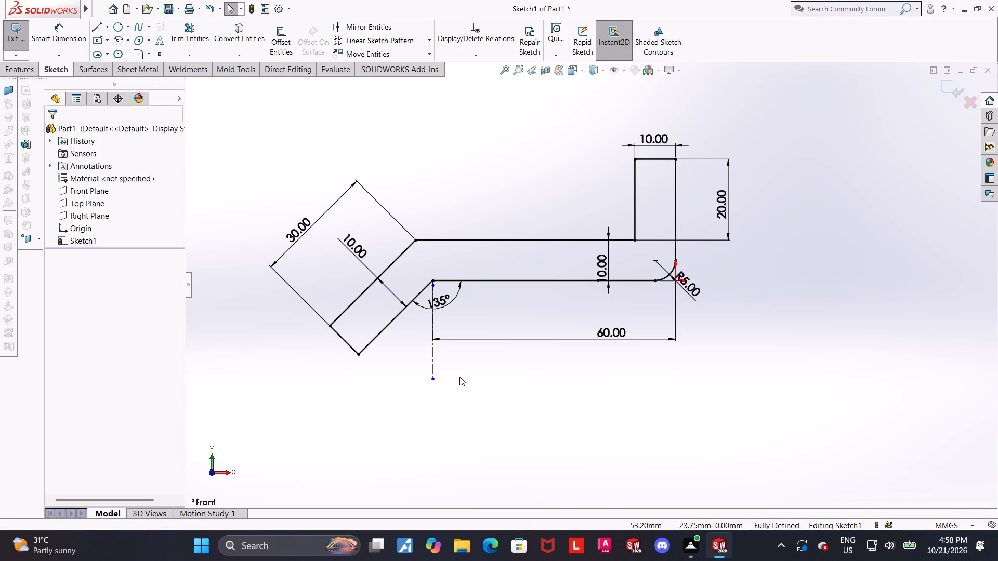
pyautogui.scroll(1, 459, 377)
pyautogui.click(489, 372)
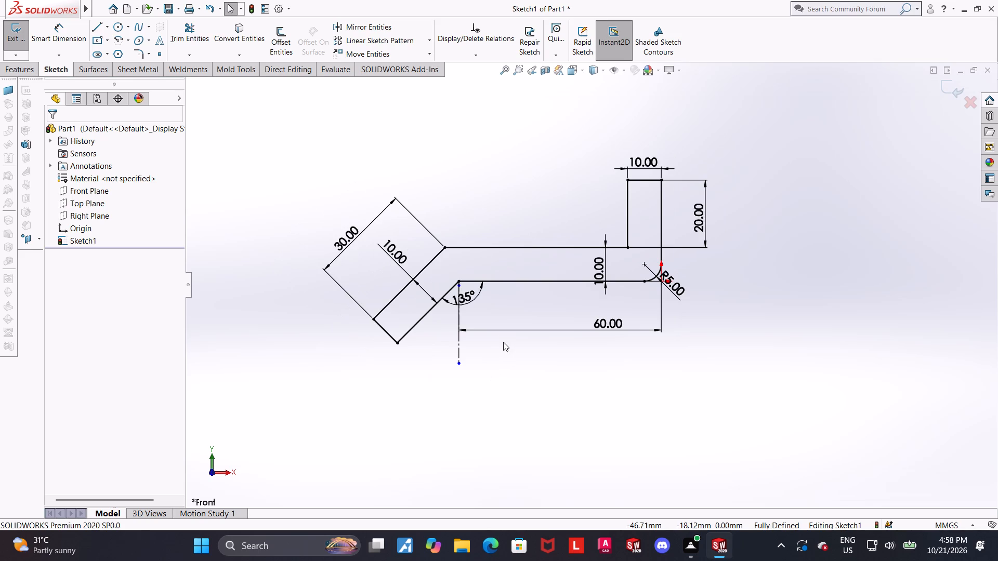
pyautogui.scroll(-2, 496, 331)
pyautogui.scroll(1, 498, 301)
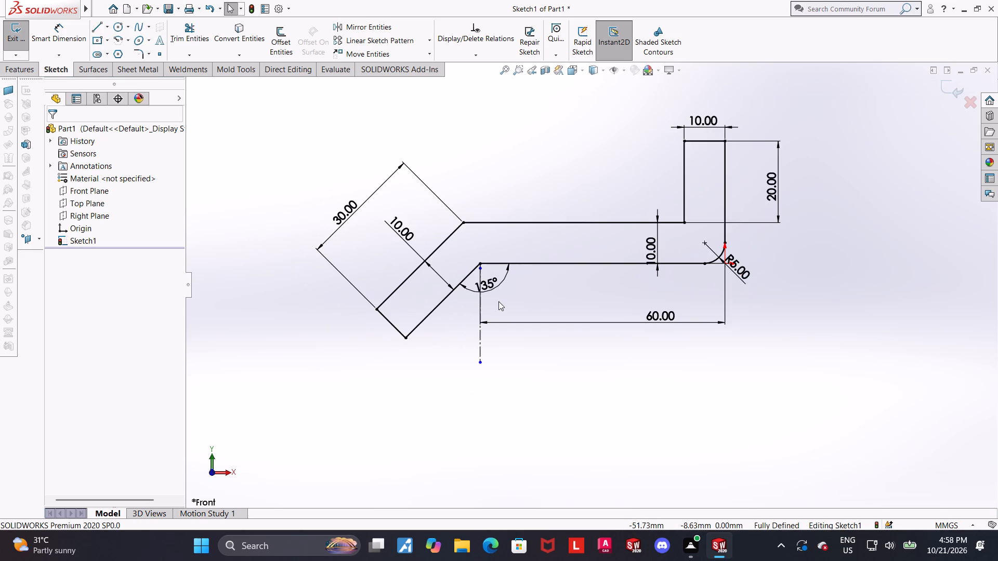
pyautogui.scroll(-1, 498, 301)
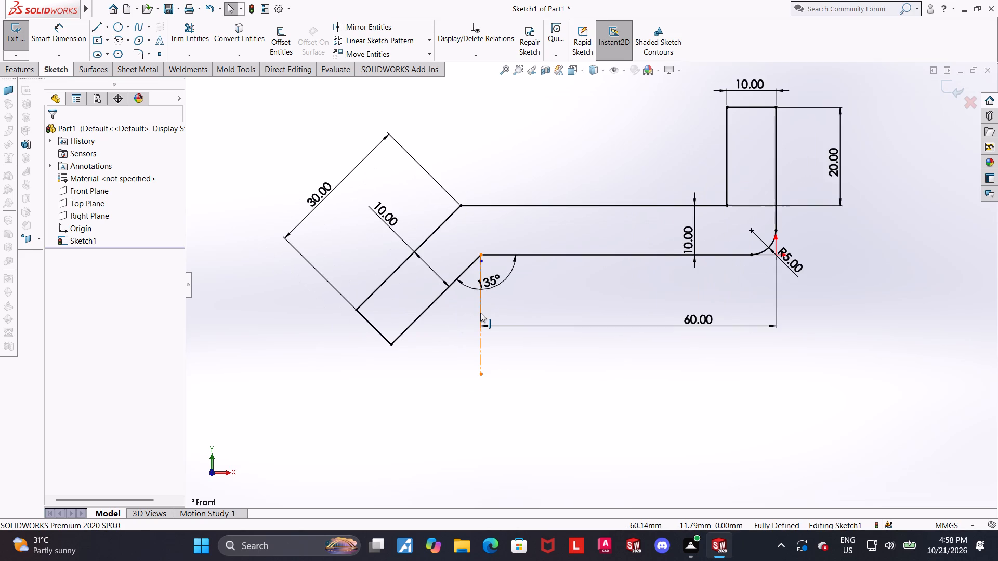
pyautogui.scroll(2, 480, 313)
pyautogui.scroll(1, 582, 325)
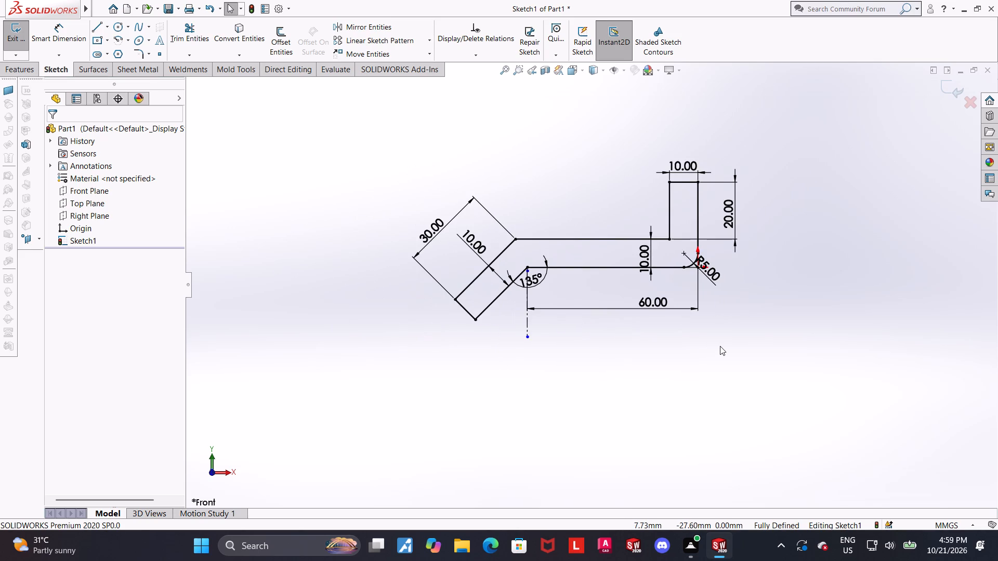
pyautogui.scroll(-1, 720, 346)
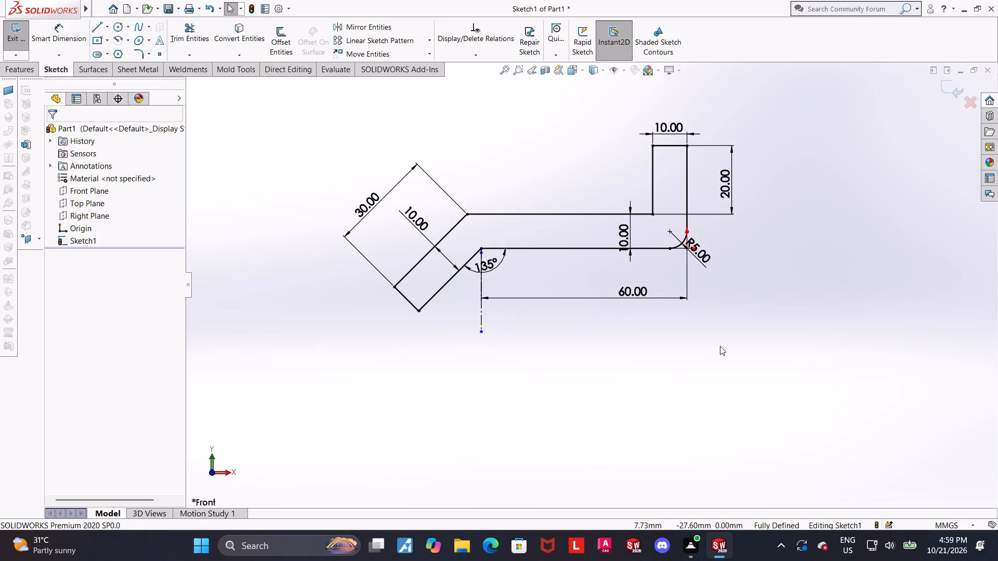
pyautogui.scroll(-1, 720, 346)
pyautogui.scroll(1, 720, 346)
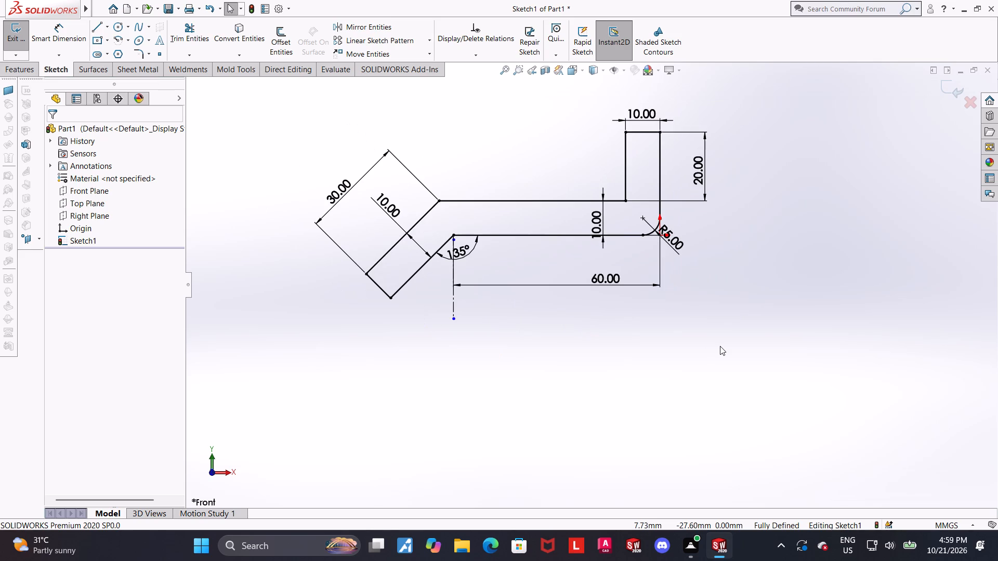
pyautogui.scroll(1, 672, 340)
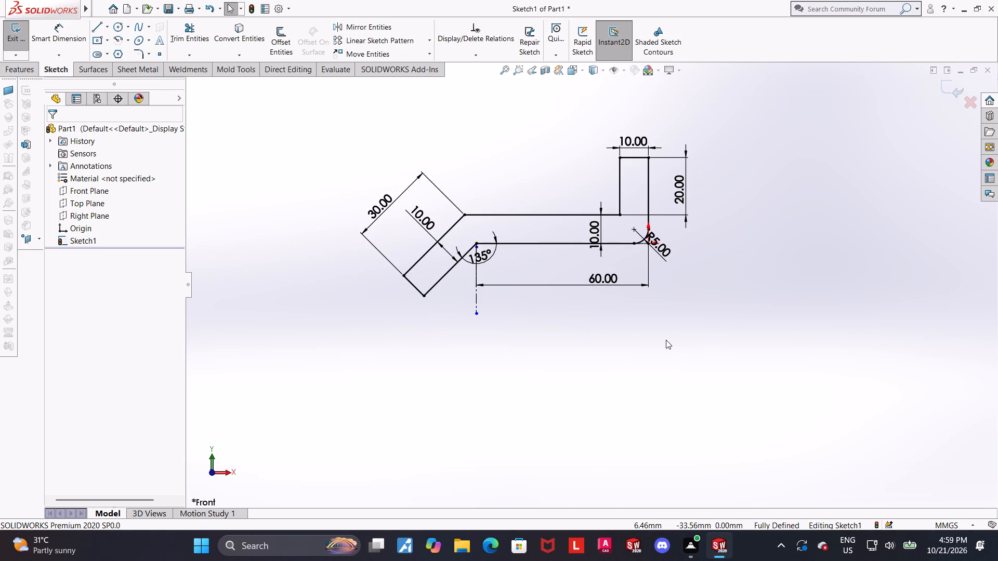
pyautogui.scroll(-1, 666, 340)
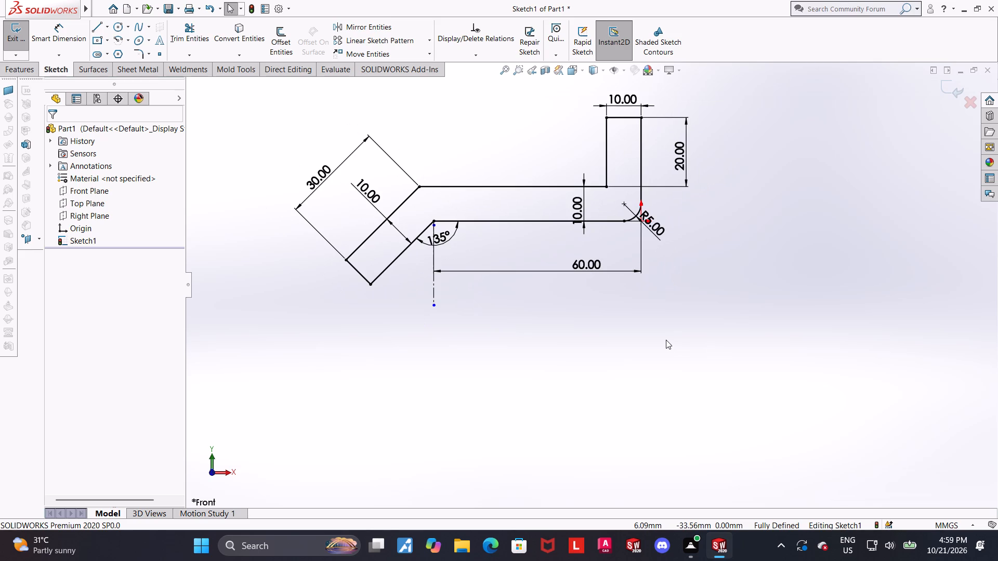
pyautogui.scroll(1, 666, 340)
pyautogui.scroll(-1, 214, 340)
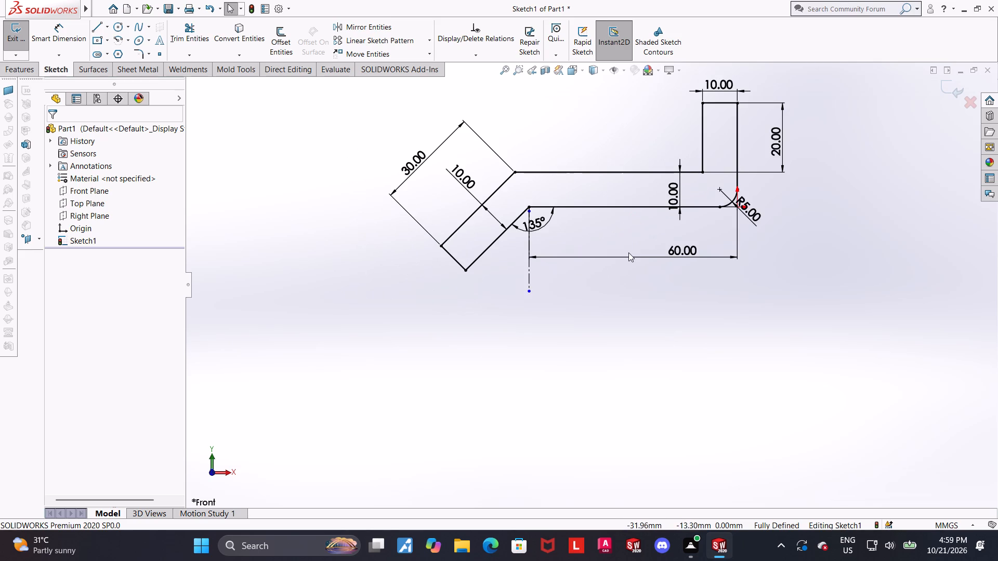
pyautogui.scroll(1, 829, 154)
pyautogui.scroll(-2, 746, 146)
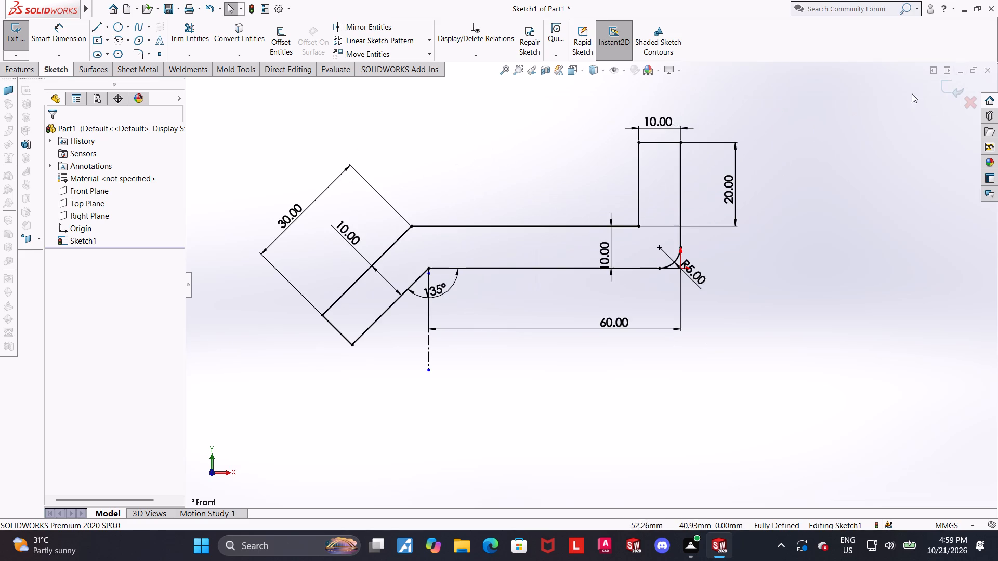
# Close the profile sketch and extrude it as a boss with the Mid Plane end condition and a 40 mm depth.
pyautogui.click(951, 82)
pyautogui.moveTo(781, 159); pyautogui.dragTo(784, 159, button='middle')
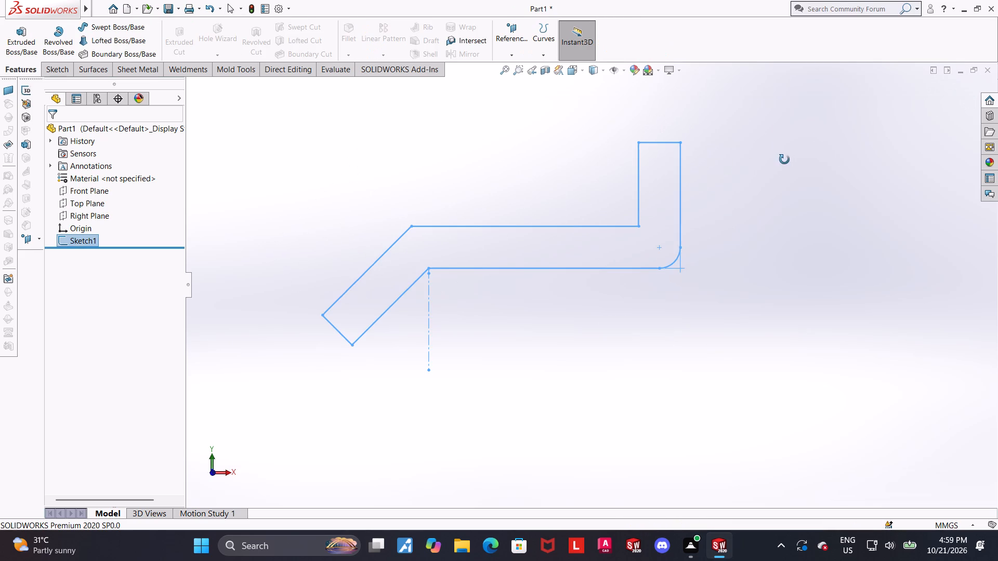
pyautogui.moveTo(784, 159); pyautogui.dragTo(806, 206, button='middle')
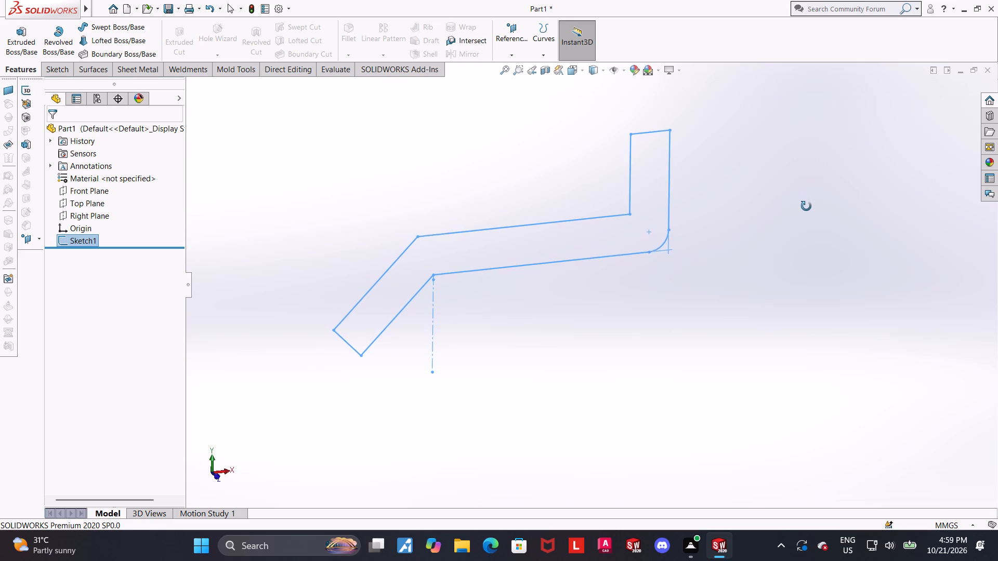
pyautogui.moveTo(806, 206); pyautogui.dragTo(801, 217, button='middle')
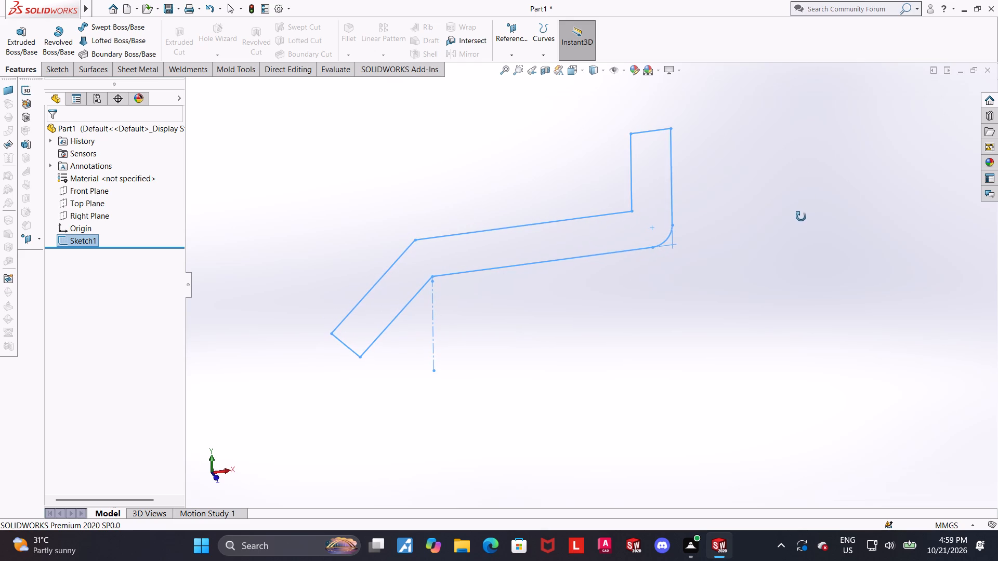
pyautogui.moveTo(801, 217); pyautogui.dragTo(794, 239, button='middle')
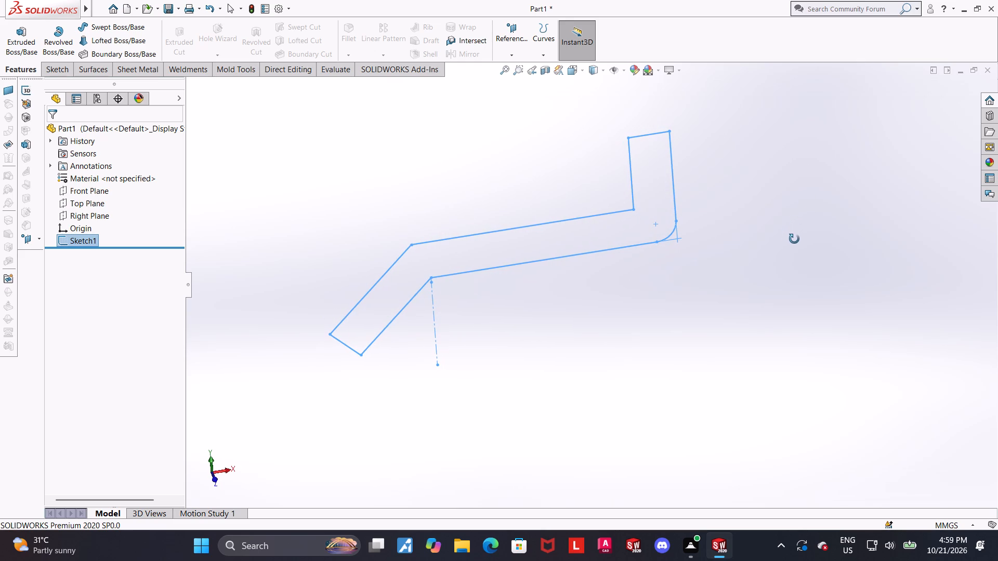
pyautogui.moveTo(794, 239); pyautogui.dragTo(790, 243, button='middle')
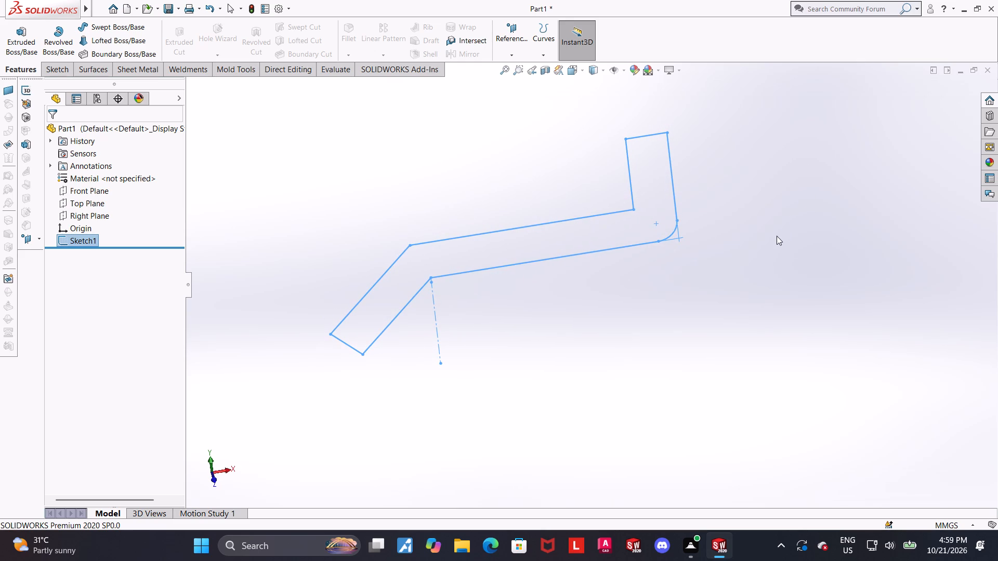
pyautogui.moveTo(622, 230); pyautogui.dragTo(644, 265, button='middle')
pyautogui.scroll(-1, 594, 233)
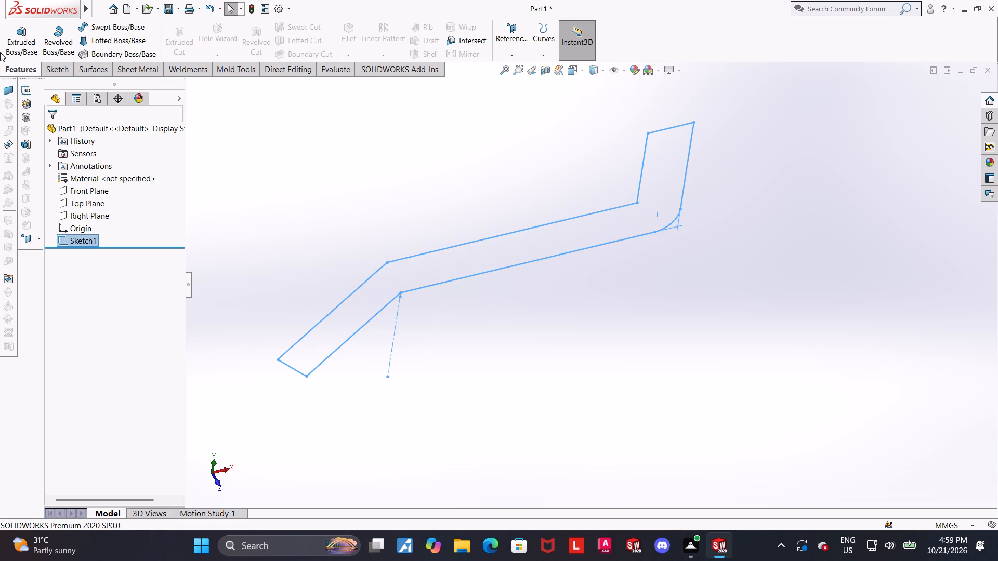
pyautogui.click(10, 30)
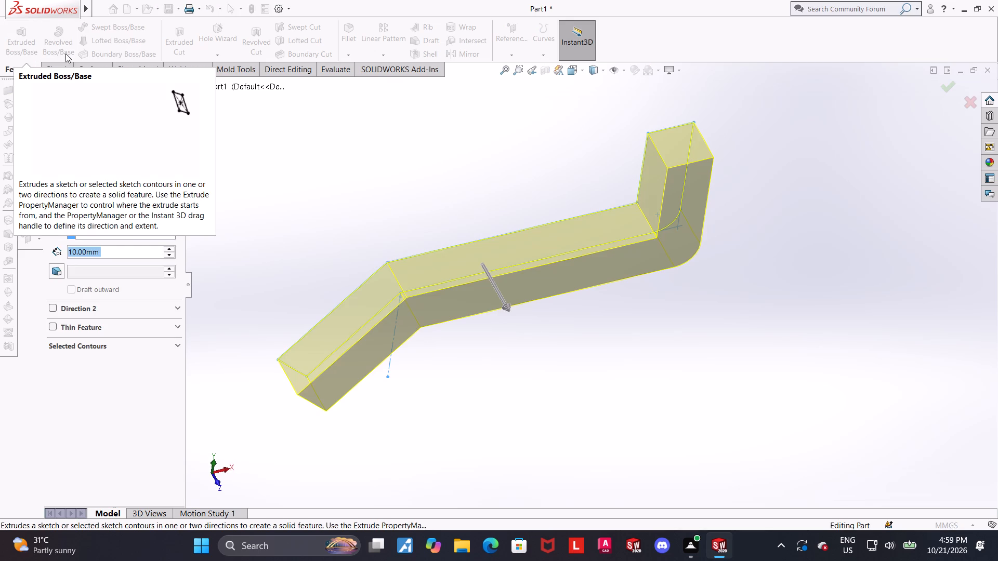
pyautogui.click(87, 202)
pyautogui.click(85, 264)
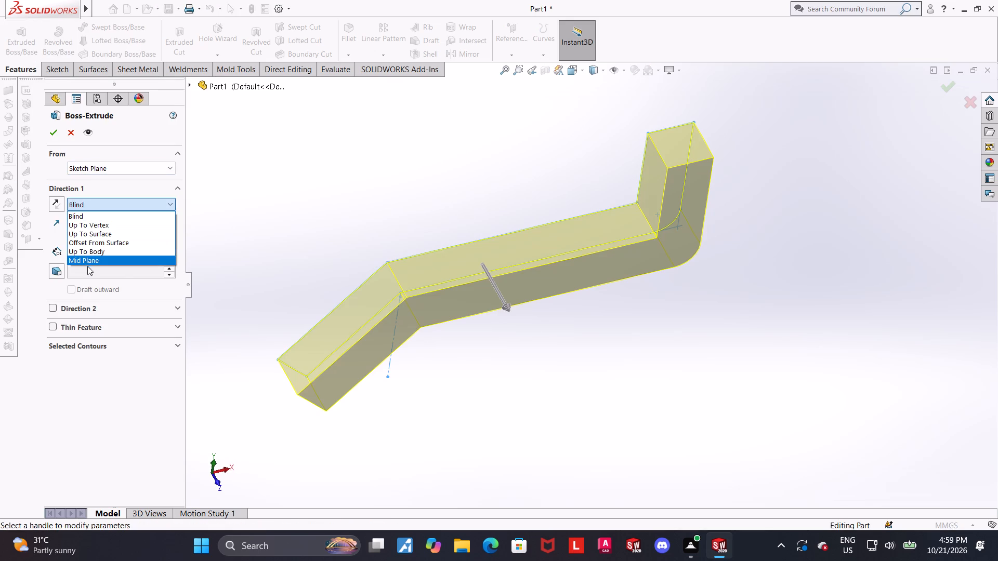
pyautogui.click(125, 259)
pyautogui.moveTo(816, 299); pyautogui.dragTo(861, 231, button='middle')
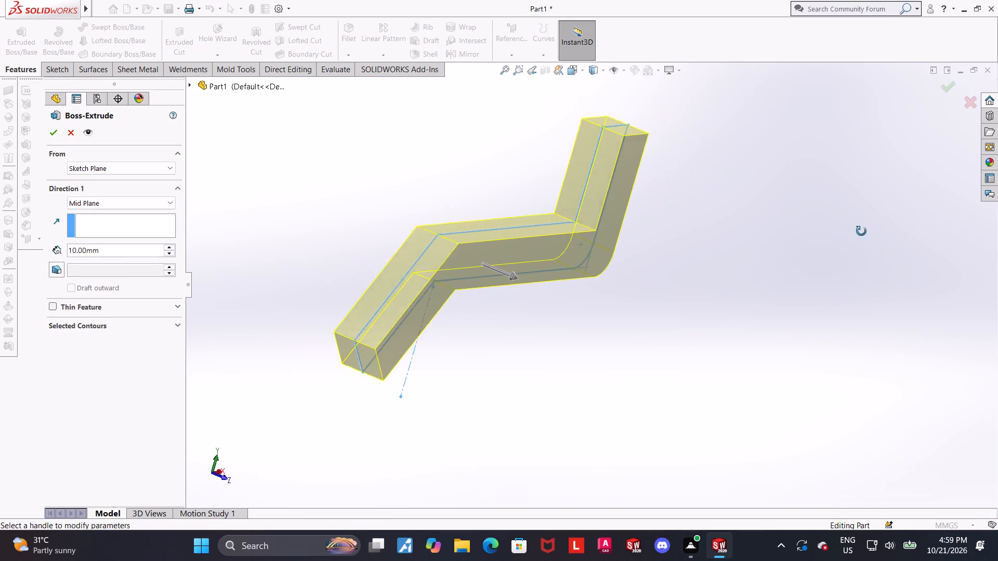
pyautogui.moveTo(861, 231); pyautogui.dragTo(847, 237, button='middle')
pyautogui.scroll(3, 527, 219)
pyautogui.scroll(-2, 530, 202)
pyautogui.scroll(1, 603, 191)
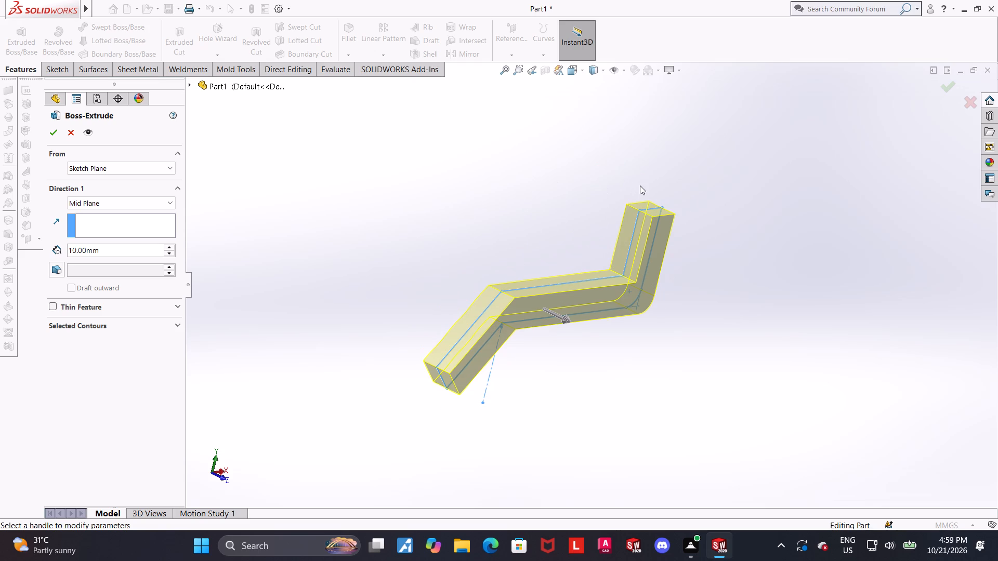
pyautogui.scroll(1, 640, 185)
pyautogui.scroll(-1, 640, 186)
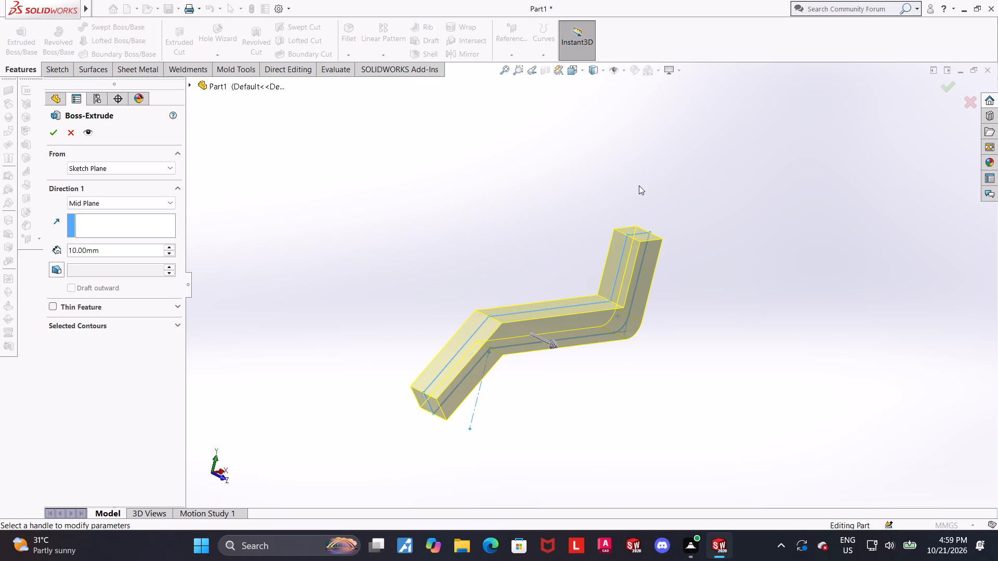
pyautogui.moveTo(638, 185); pyautogui.dragTo(641, 194, button='middle')
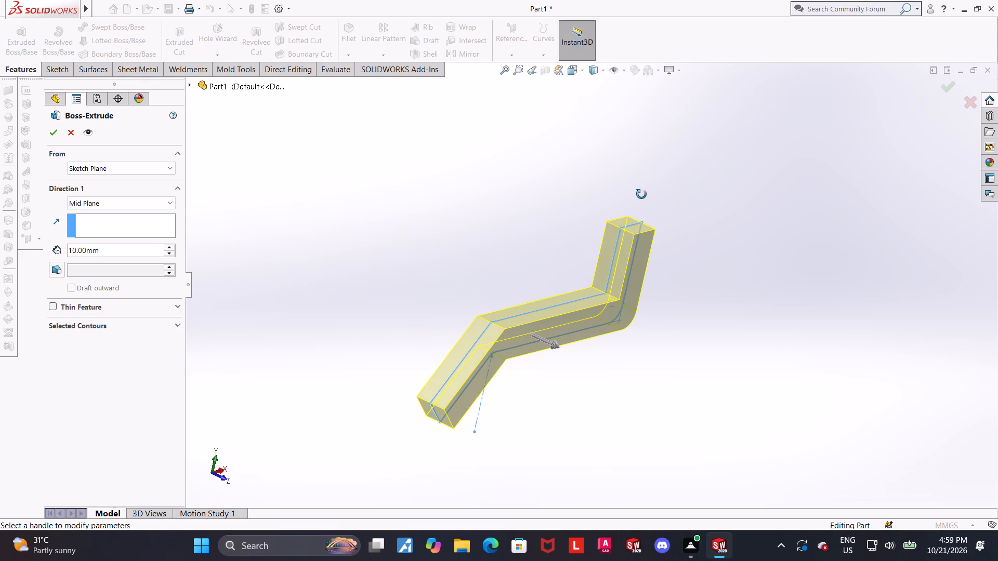
pyautogui.moveTo(641, 194); pyautogui.dragTo(638, 199, button='middle')
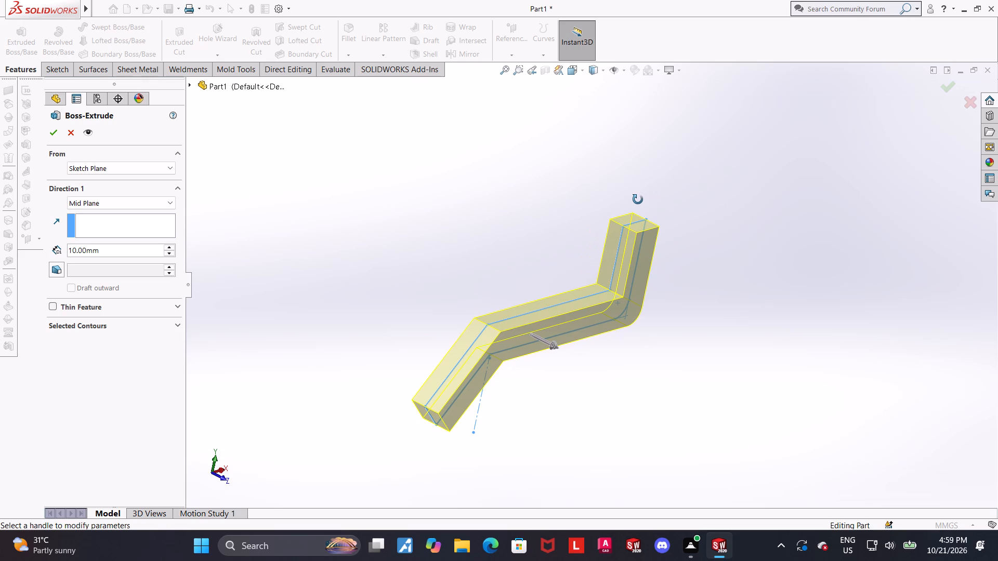
pyautogui.moveTo(638, 199); pyautogui.dragTo(638, 199, button='middle')
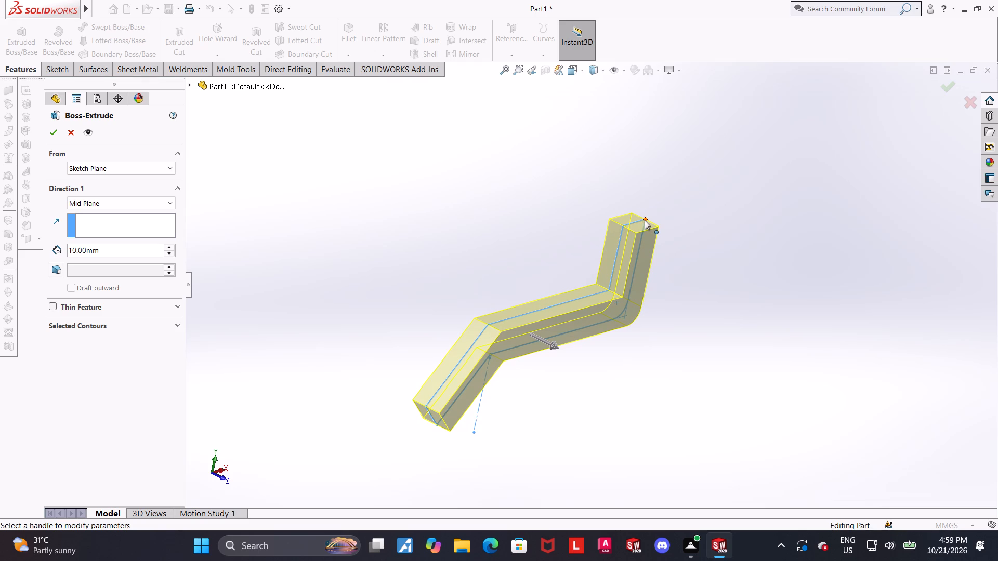
pyautogui.scroll(1, 645, 220)
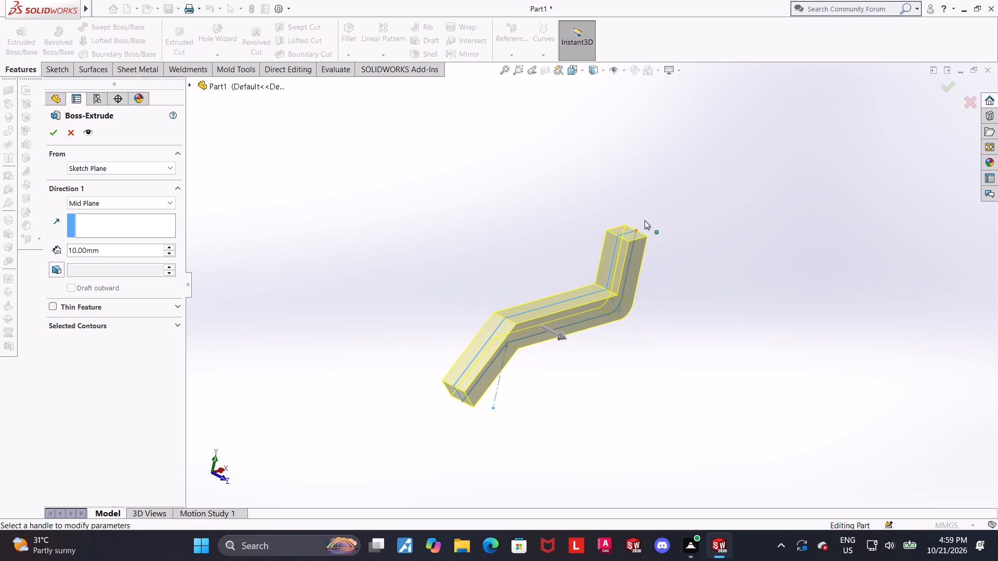
pyautogui.scroll(-1, 645, 220)
pyautogui.moveTo(642, 224); pyautogui.dragTo(644, 255, button='middle')
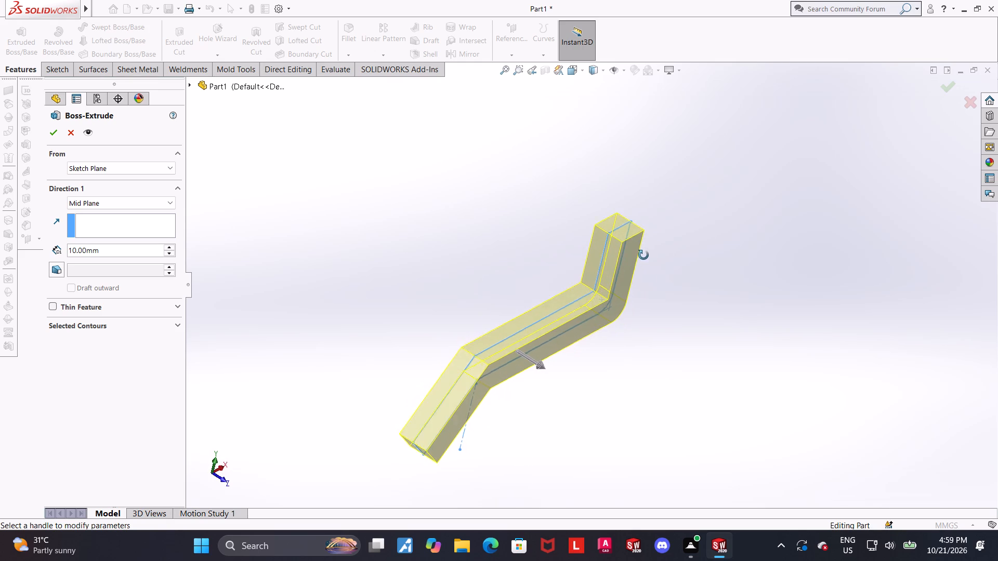
pyautogui.moveTo(644, 255); pyautogui.dragTo(641, 248, button='middle')
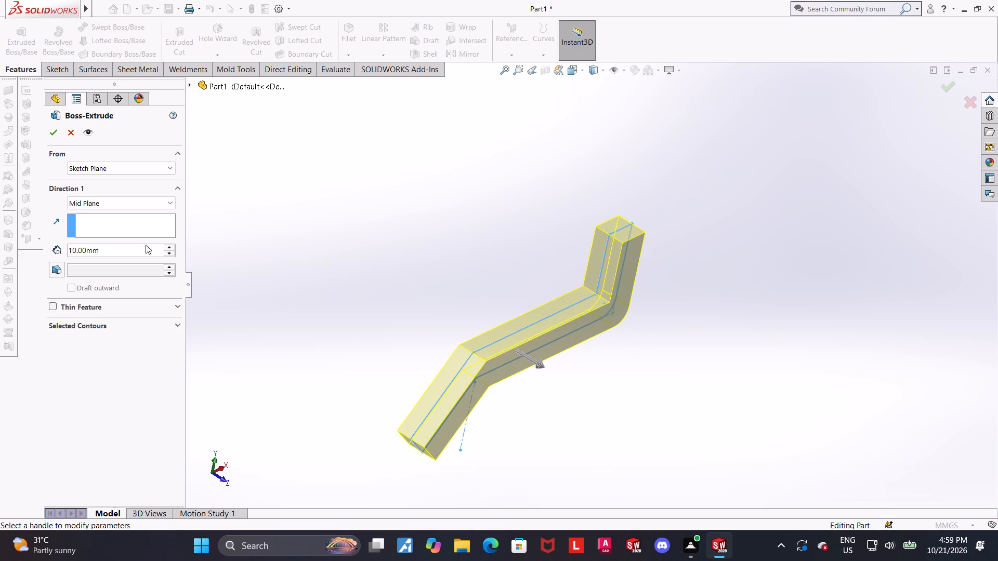
pyautogui.click(144, 246)
pyautogui.moveTo(146, 248); pyautogui.dragTo(19, 245)
pyautogui.write('40')
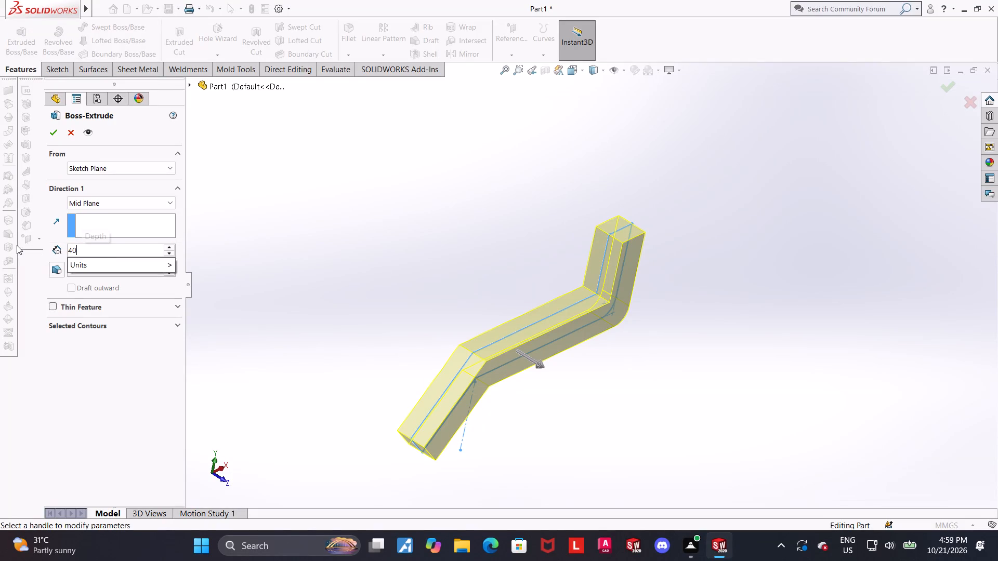
pyautogui.press('Return')
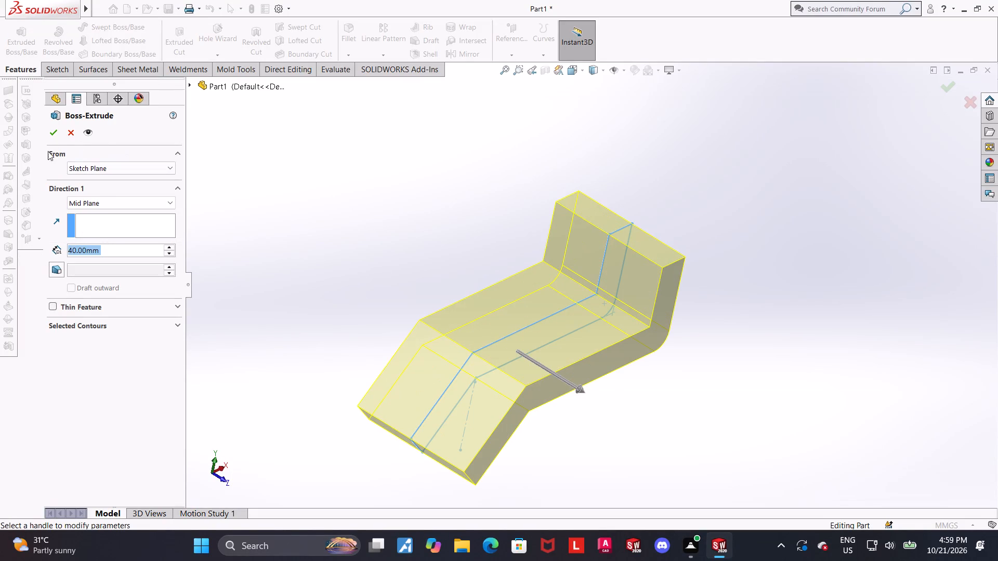
pyautogui.click(58, 128)
pyautogui.click(265, 276)
# Open a new sketch on the angled leg's upper sloping face and view it face-on.
pyautogui.scroll(2, 394, 320)
pyautogui.moveTo(628, 390); pyautogui.dragTo(628, 367, button='middle')
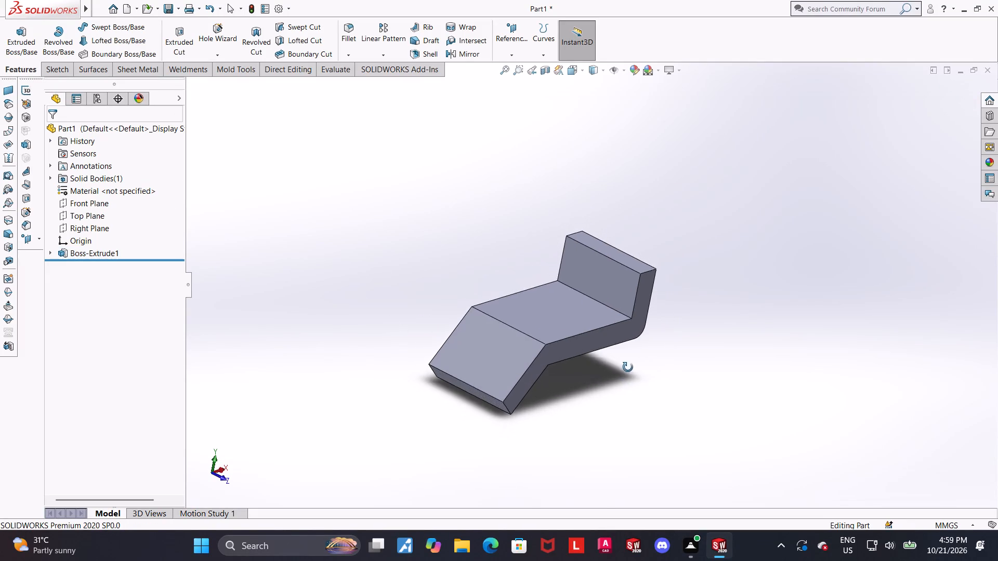
pyautogui.moveTo(628, 367); pyautogui.dragTo(637, 376, button='middle')
pyautogui.click(476, 370)
pyautogui.click(522, 339)
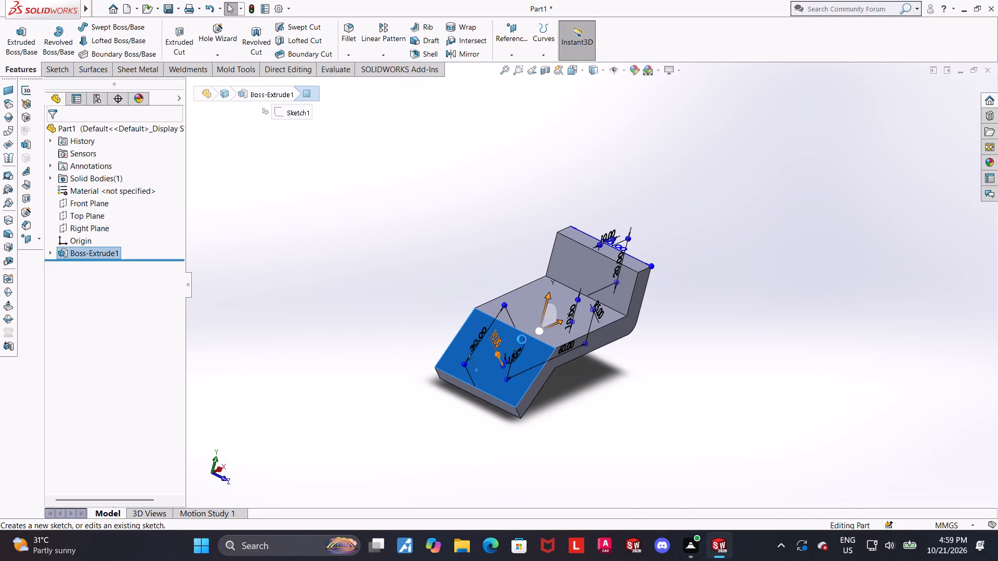
pyautogui.click(62, 263)
pyautogui.click(94, 250)
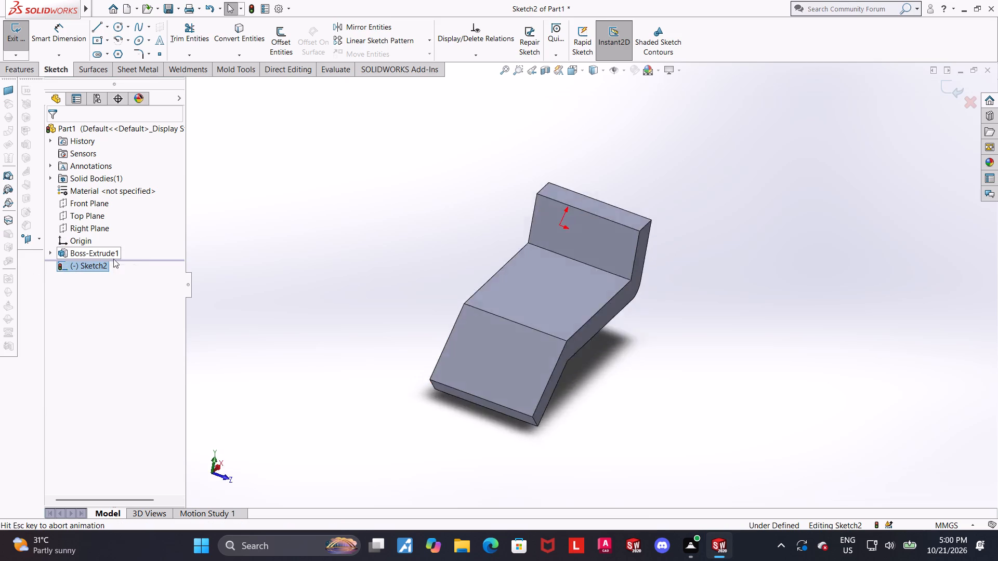
pyautogui.scroll(5, 800, 463)
pyautogui.scroll(-2, 688, 411)
pyautogui.scroll(-3, 607, 293)
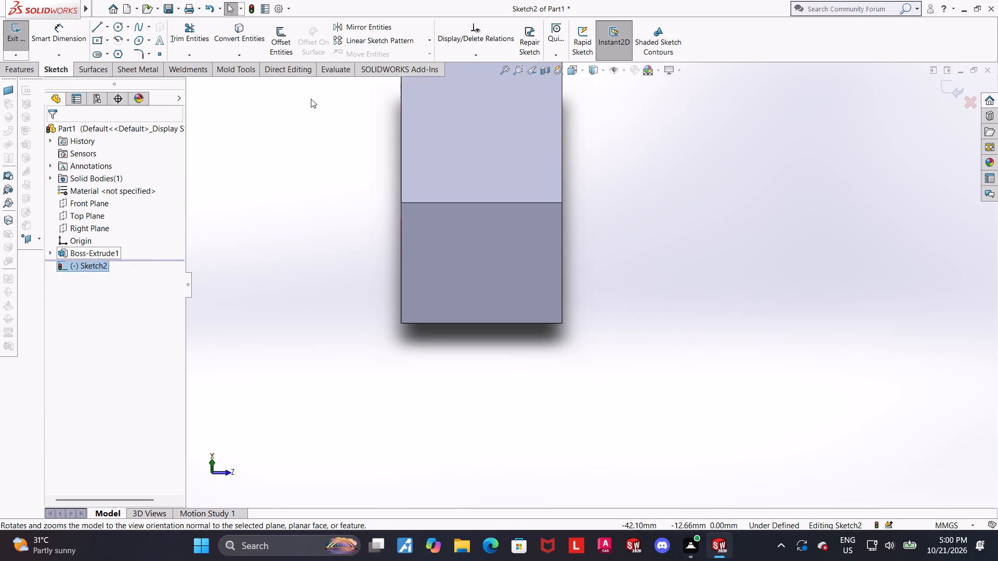
# Sketch a circle of about 20 mm radius centred on the midpoint of the leg's lower end edge.
pyautogui.click(116, 25)
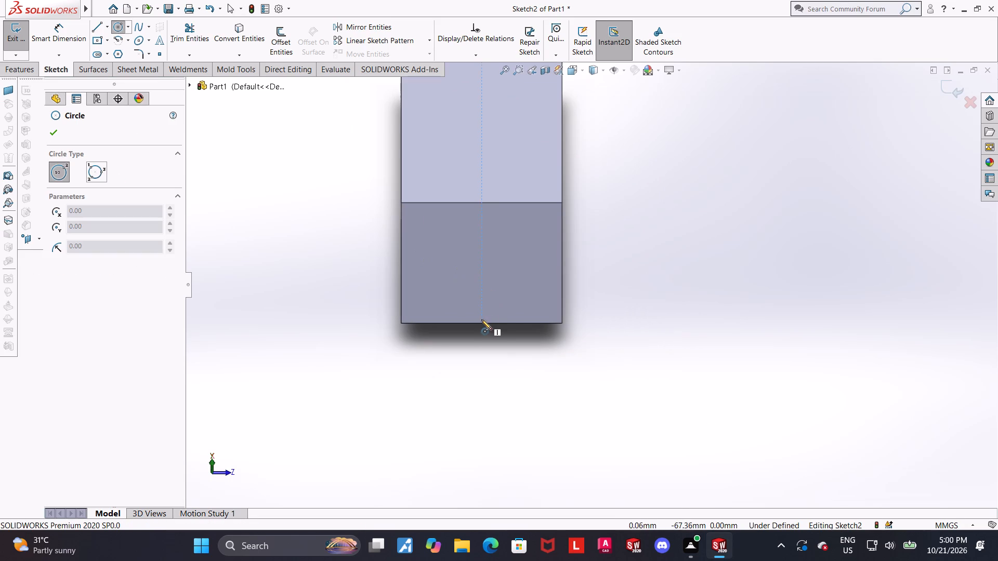
pyautogui.click(482, 323)
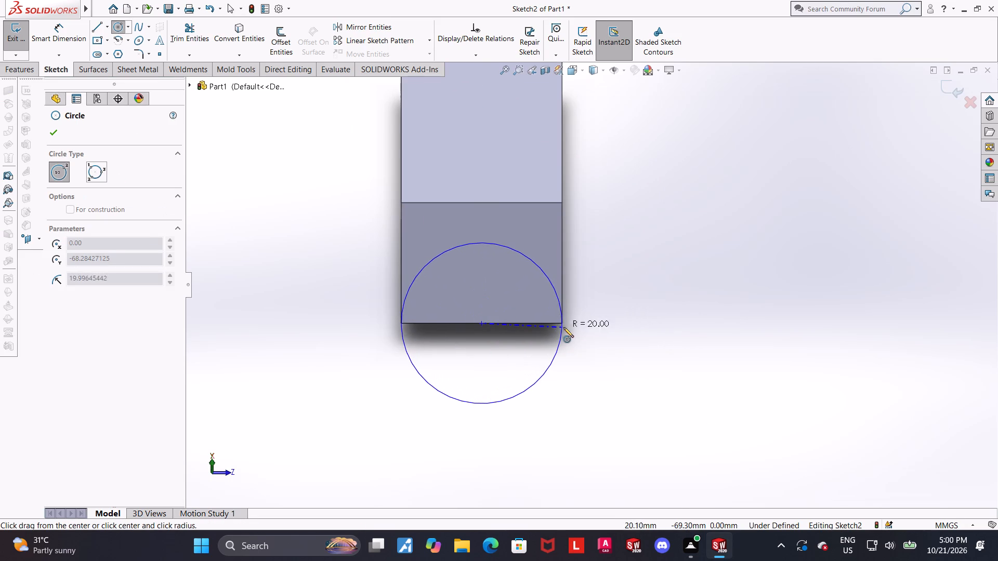
pyautogui.click(561, 322)
pyautogui.press('Escape')
pyautogui.press('Escape')
pyautogui.press('Escape')
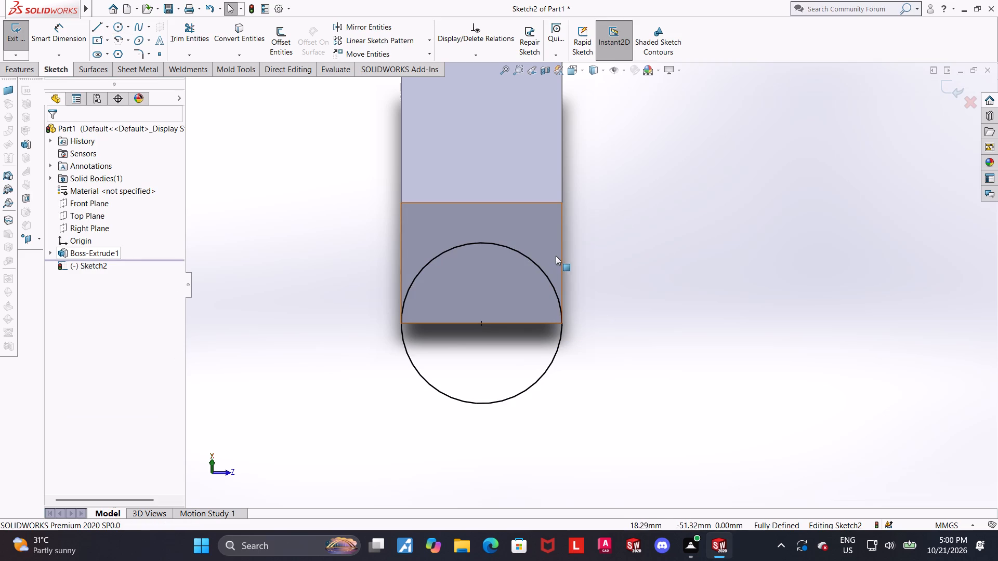
# Add Tangent relations between the circle and both side edges of the leg's sloping face.
pyautogui.click(563, 270)
pyautogui.keyDown('ctrl'); pyautogui.click(549, 276); pyautogui.keyUp('ctrl')
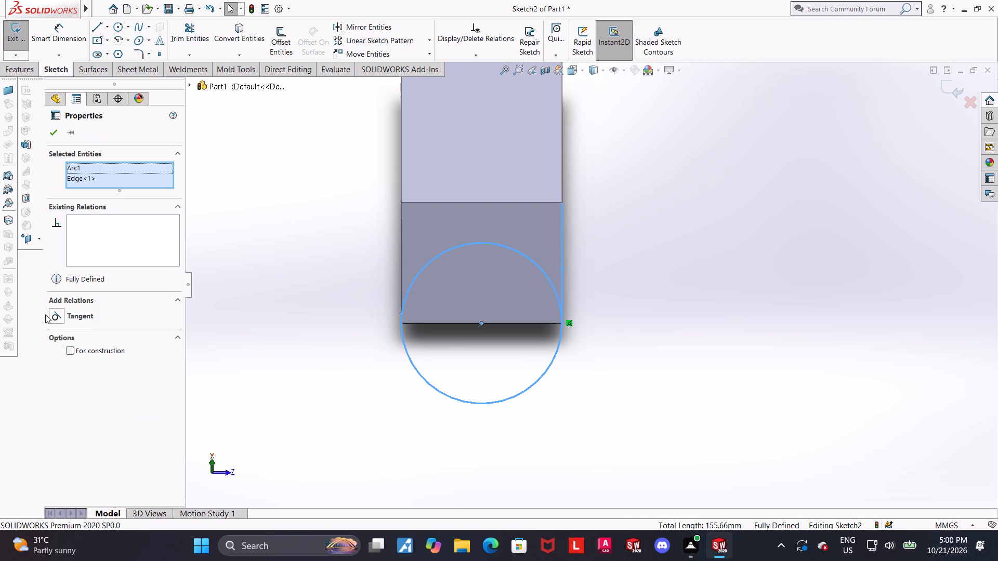
pyautogui.click(62, 314)
pyautogui.click(145, 339)
pyautogui.click(402, 255)
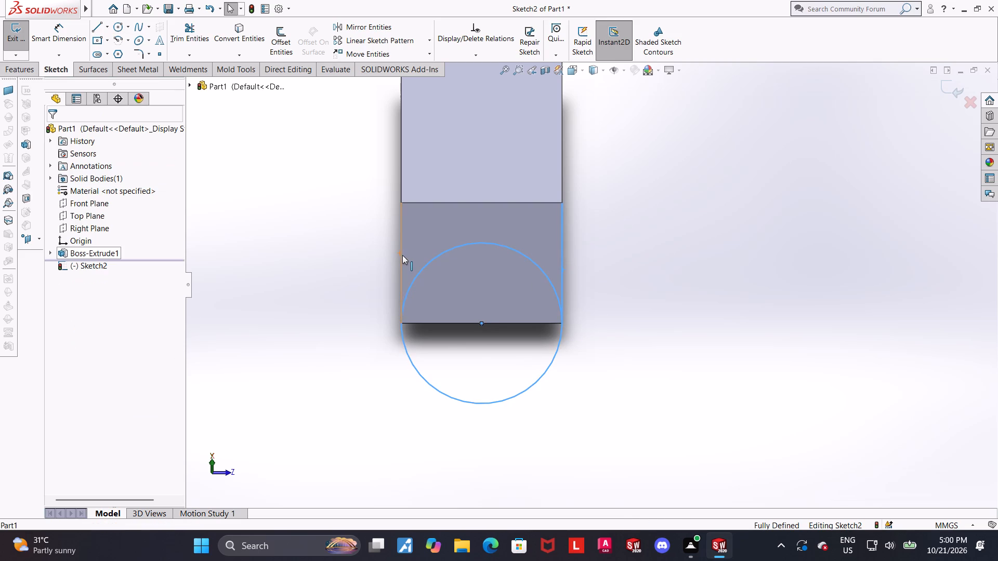
pyautogui.keyDown('ctrl'); pyautogui.click(413, 277); pyautogui.keyUp('ctrl')
pyautogui.click(57, 314)
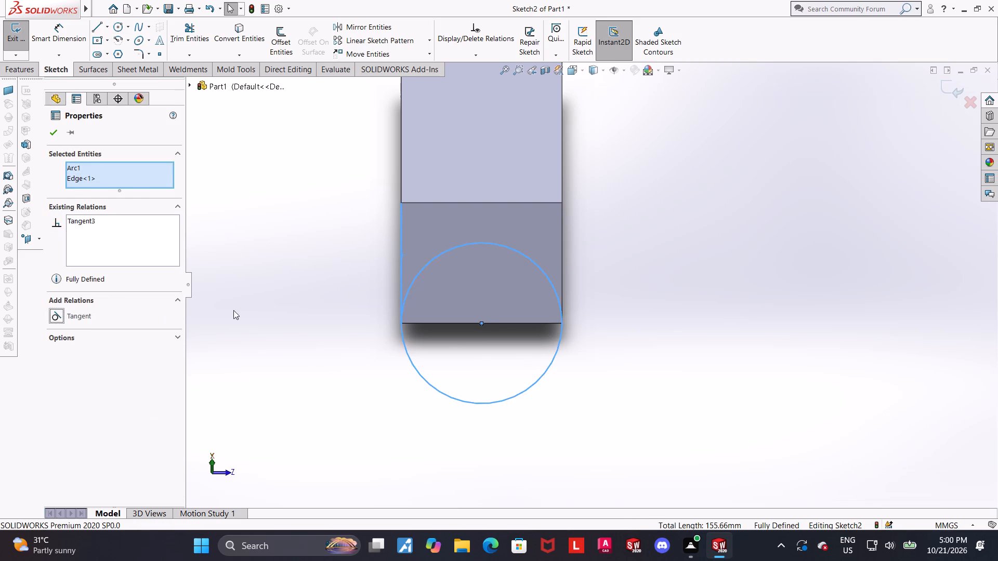
pyautogui.click(235, 310)
# Draw a straight line about 40 mm long across the circle's diameter along the leg's lower end edge.
pyautogui.click(100, 31)
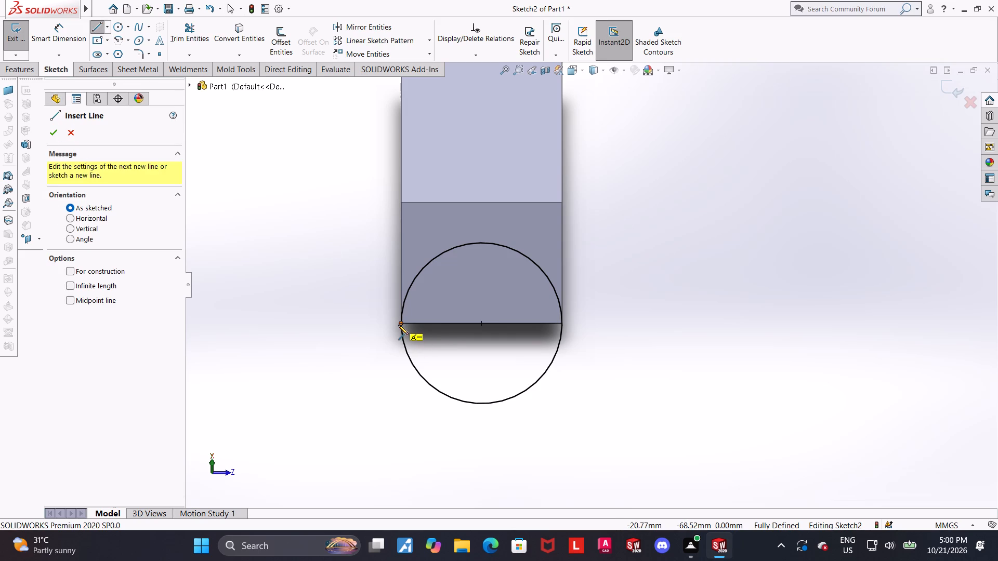
pyautogui.click(399, 323)
pyautogui.click(564, 323)
pyautogui.press('Escape')
pyautogui.press('Escape')
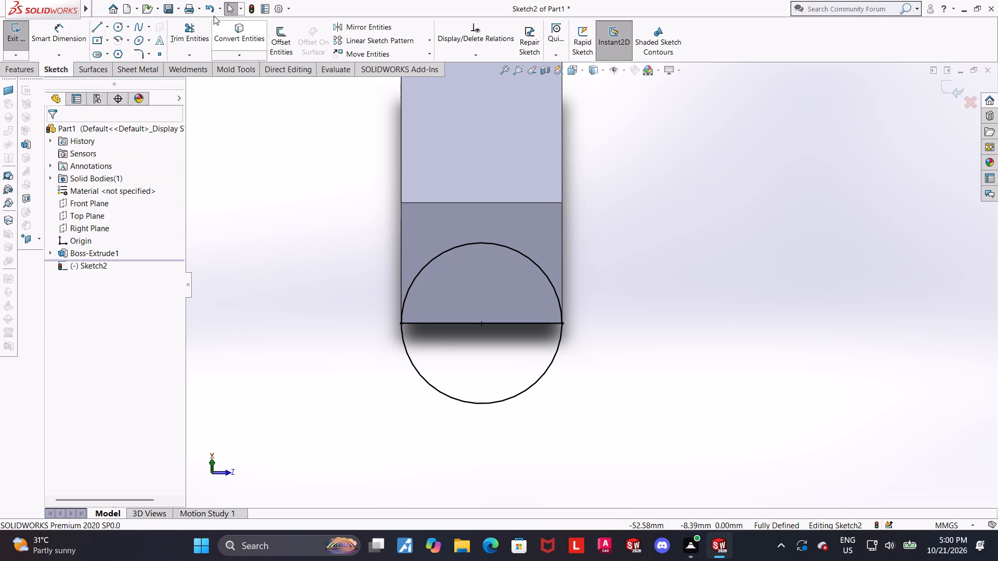
pyautogui.press('Escape')
# Trim away the half of the circle that overlaps the leg's face, leaving the half beyond the end edge.
pyautogui.click(188, 33)
pyautogui.moveTo(471, 264); pyautogui.dragTo(454, 197)
pyautogui.press('Escape')
# Extrude the semicircular sketch 10 mm in the reversed direction, merged with the leg, to round off its lower end.
pyautogui.scroll(2, 596, 306)
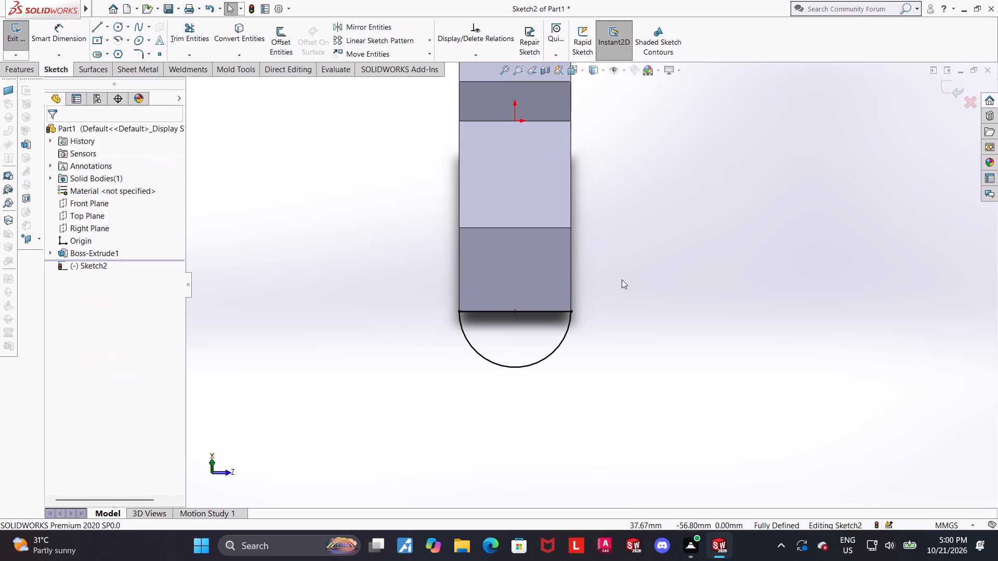
pyautogui.scroll(-1, 612, 295)
pyautogui.moveTo(607, 290); pyautogui.dragTo(556, 212, button='middle')
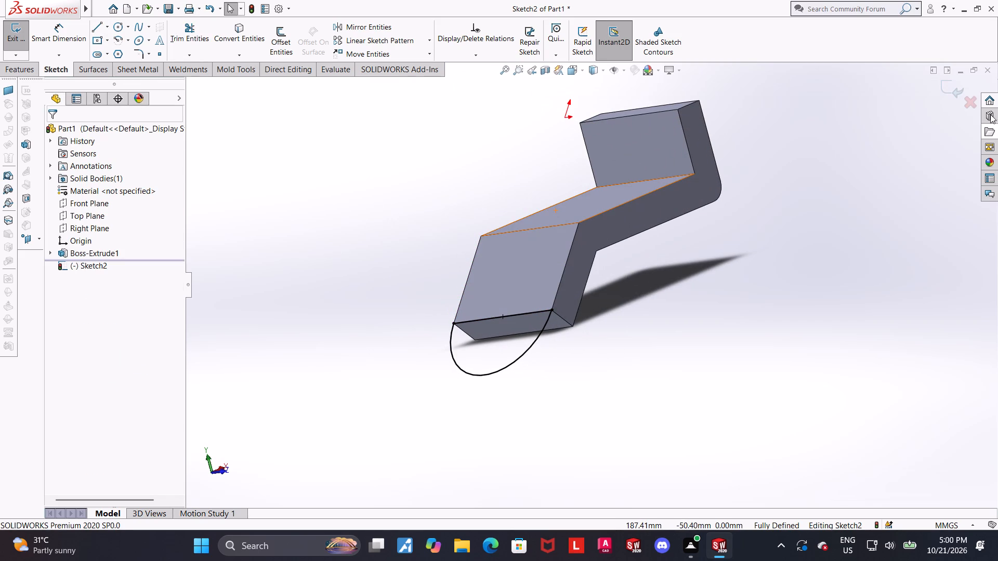
pyautogui.click(943, 88)
pyautogui.scroll(-2, 785, 315)
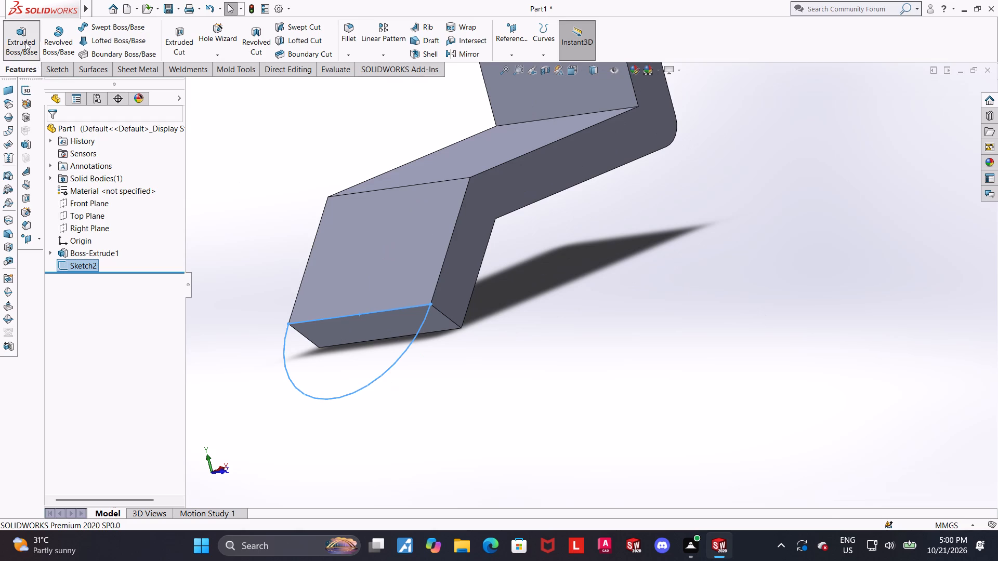
pyautogui.click(25, 42)
pyautogui.click(59, 210)
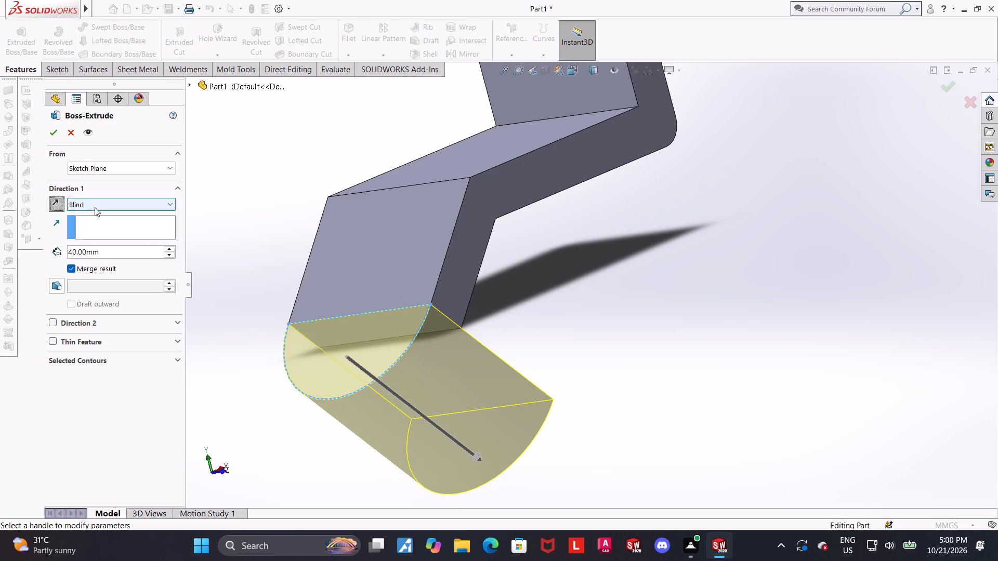
pyautogui.click(95, 207)
pyautogui.click(221, 213)
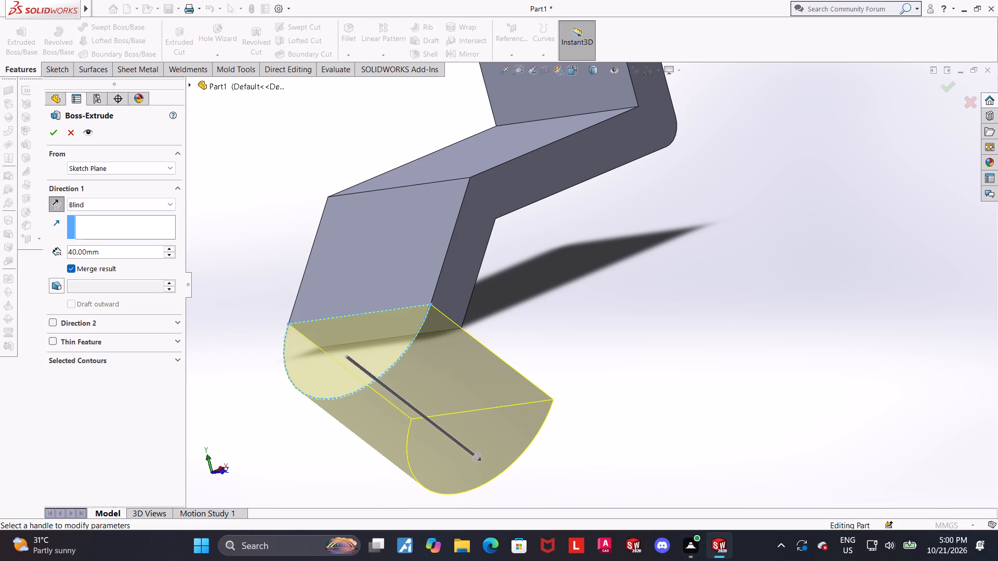
pyautogui.moveTo(119, 256); pyautogui.dragTo(38, 248)
pyautogui.press('1')
pyautogui.press('0')
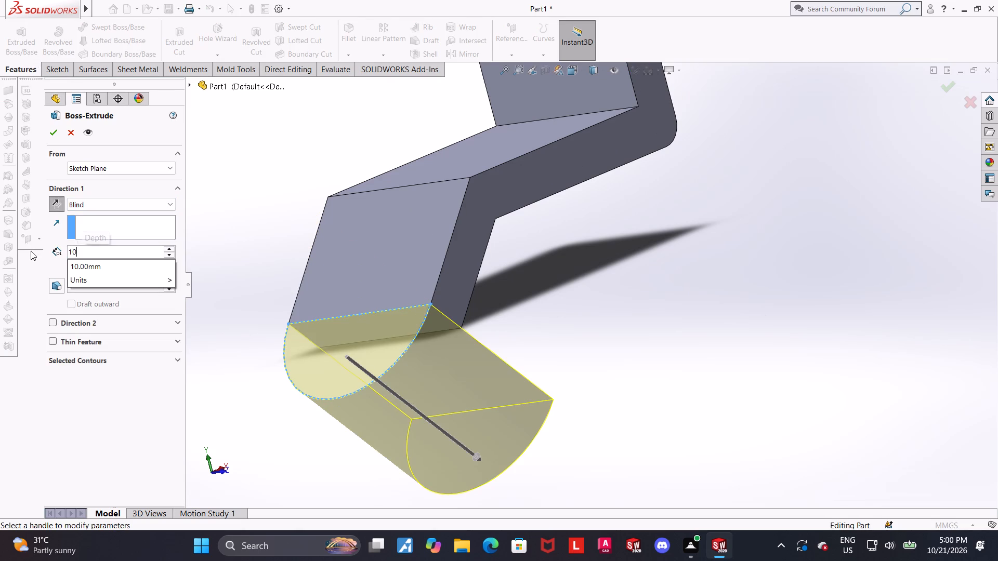
pyautogui.press('Return')
pyautogui.click(55, 135)
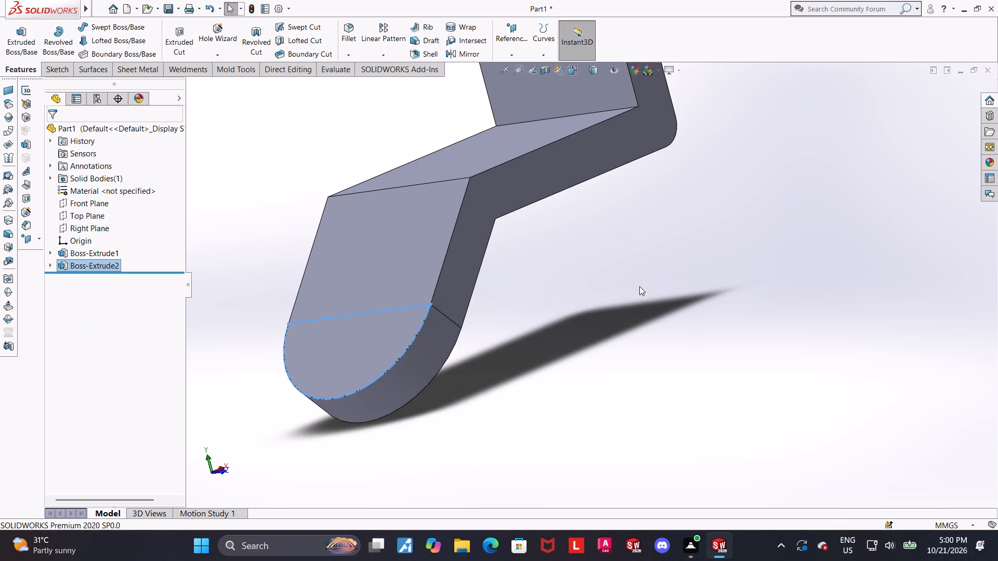
pyautogui.click(639, 286)
# Start a sketch on the upright's inner face and orient the view normal to it.
pyautogui.scroll(4, 614, 292)
pyautogui.moveTo(586, 281); pyautogui.dragTo(601, 303, button='middle')
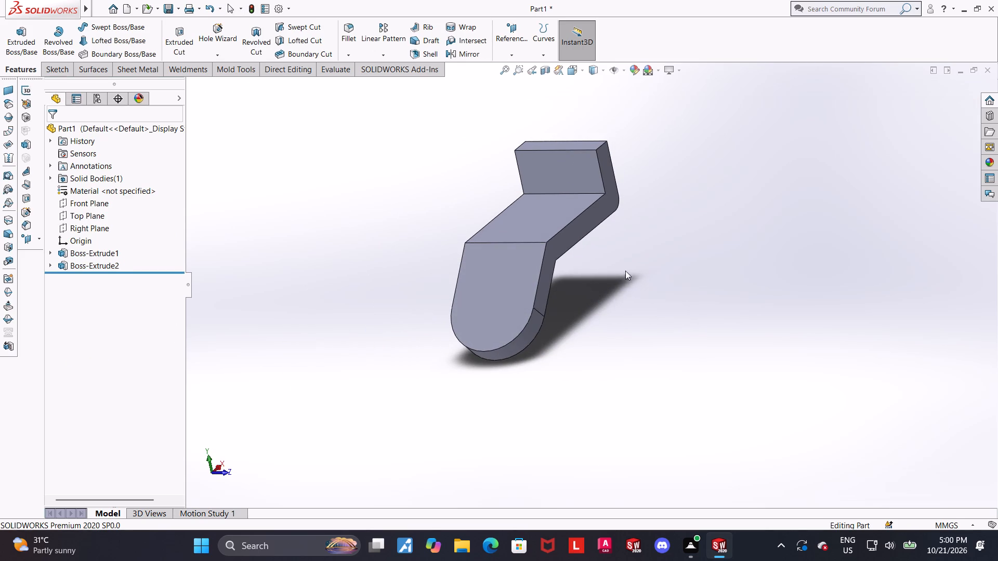
pyautogui.moveTo(573, 247); pyautogui.dragTo(580, 263, button='middle')
pyautogui.scroll(-1, 624, 149)
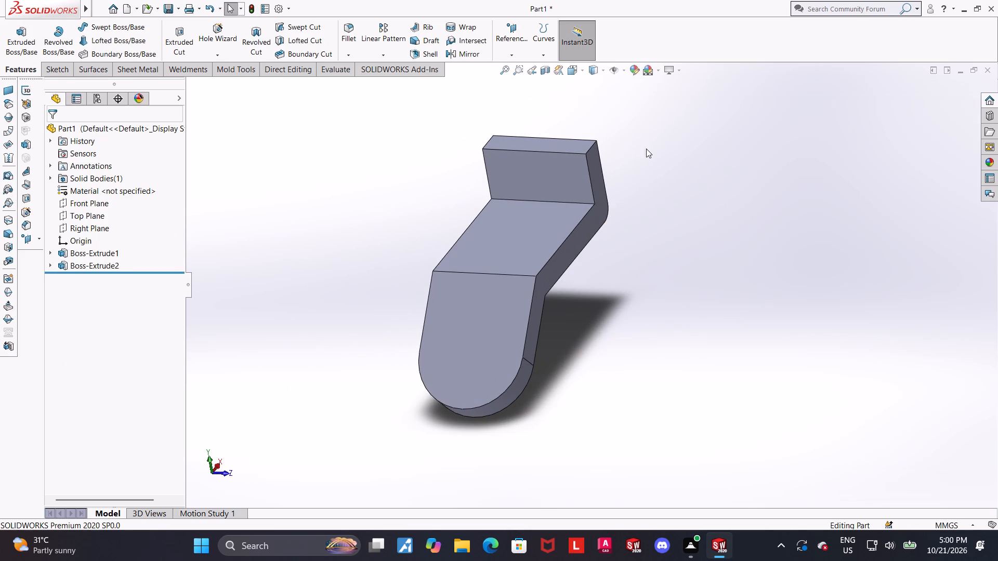
pyautogui.moveTo(648, 149); pyautogui.dragTo(641, 161, button='middle')
pyautogui.click(565, 172)
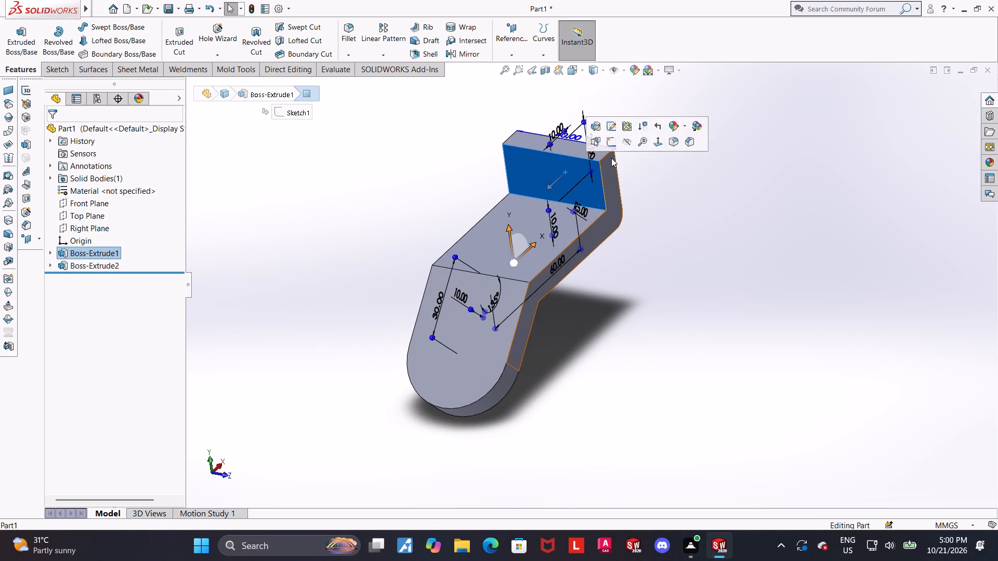
pyautogui.click(614, 143)
pyautogui.click(102, 274)
pyautogui.click(128, 264)
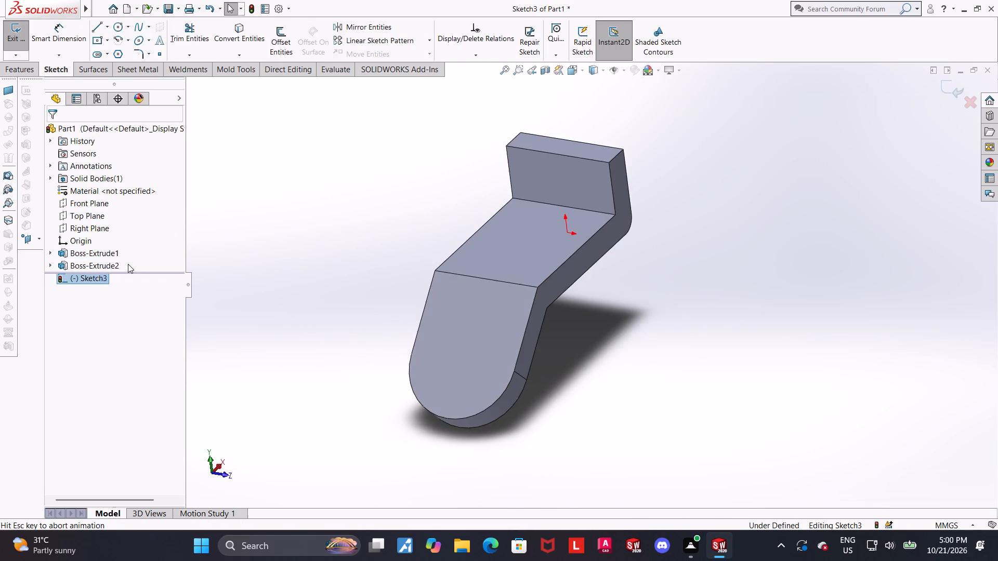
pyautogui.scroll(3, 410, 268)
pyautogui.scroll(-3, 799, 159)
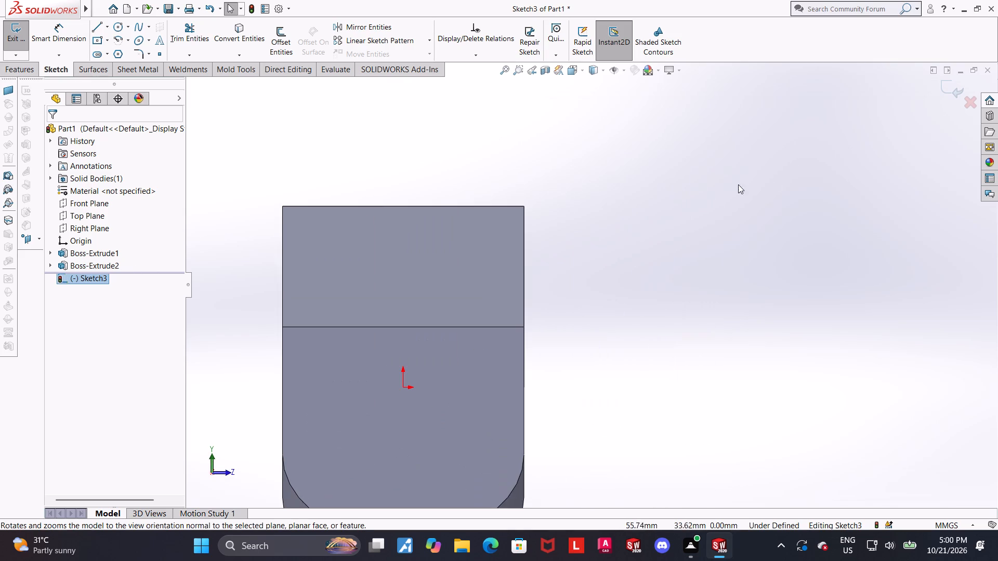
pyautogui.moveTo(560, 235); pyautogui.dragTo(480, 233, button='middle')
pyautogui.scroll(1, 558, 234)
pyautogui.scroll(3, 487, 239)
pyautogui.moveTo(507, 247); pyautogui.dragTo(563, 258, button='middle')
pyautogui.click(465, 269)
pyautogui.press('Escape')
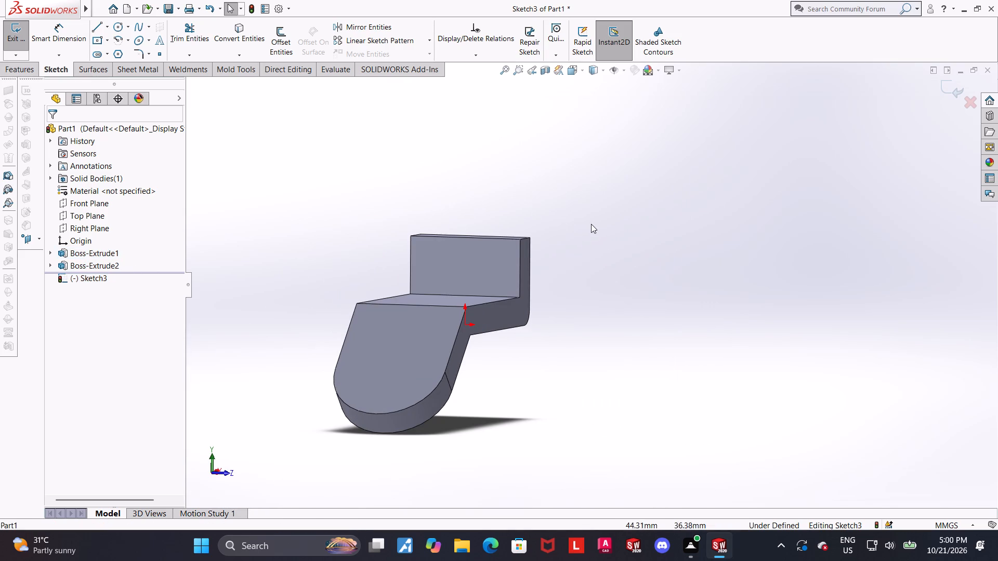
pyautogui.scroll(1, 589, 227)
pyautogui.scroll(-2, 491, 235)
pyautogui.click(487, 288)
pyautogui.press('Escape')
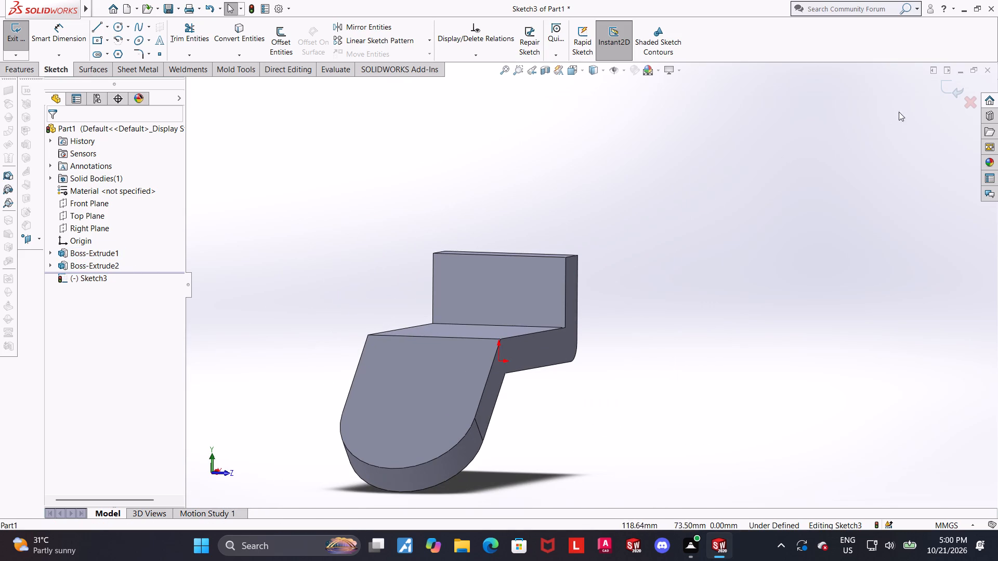
# Sketch a corner rectangle about 15 mm deep, starting on the upright's top edge and extending down its face.
pyautogui.click(85, 280)
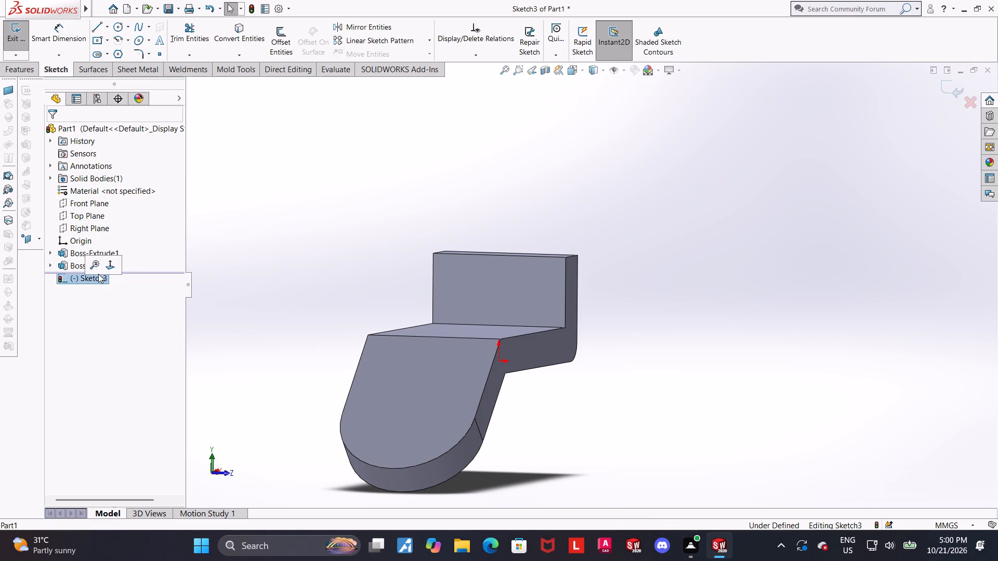
pyautogui.click(110, 268)
pyautogui.click(108, 37)
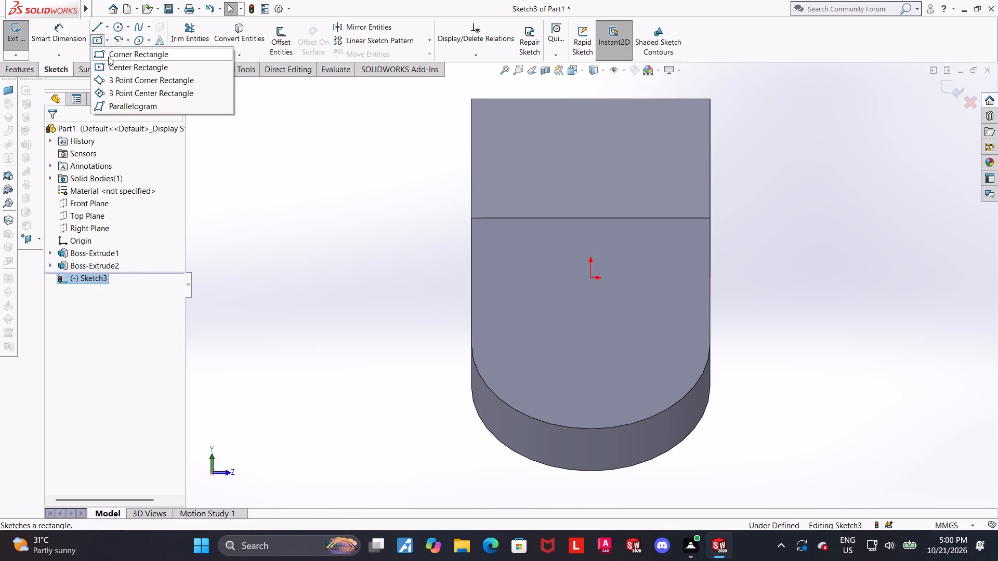
pyautogui.click(110, 58)
pyautogui.scroll(3, 533, 264)
pyautogui.scroll(-3, 676, 179)
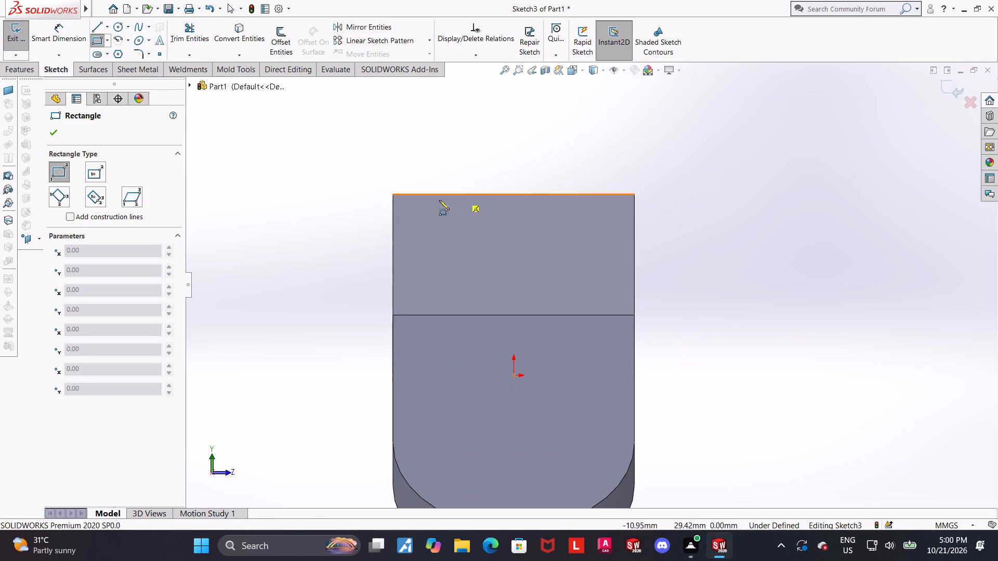
pyautogui.click(465, 194)
pyautogui.click(560, 287)
pyautogui.press('Escape')
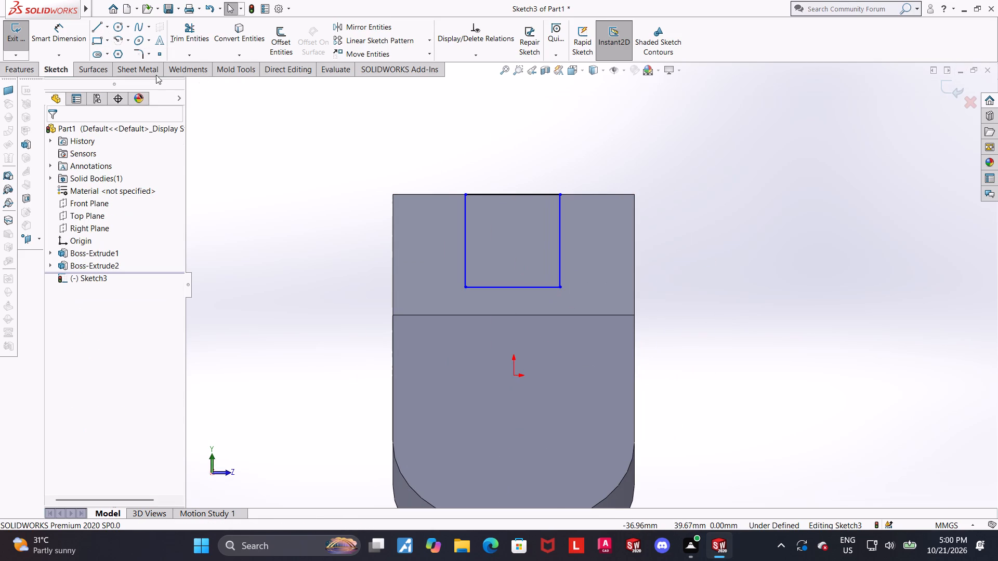
pyautogui.press('Escape')
# Dimension the rectangle's top edge to a width of 15 mm.
pyautogui.click(59, 34)
pyautogui.click(500, 192)
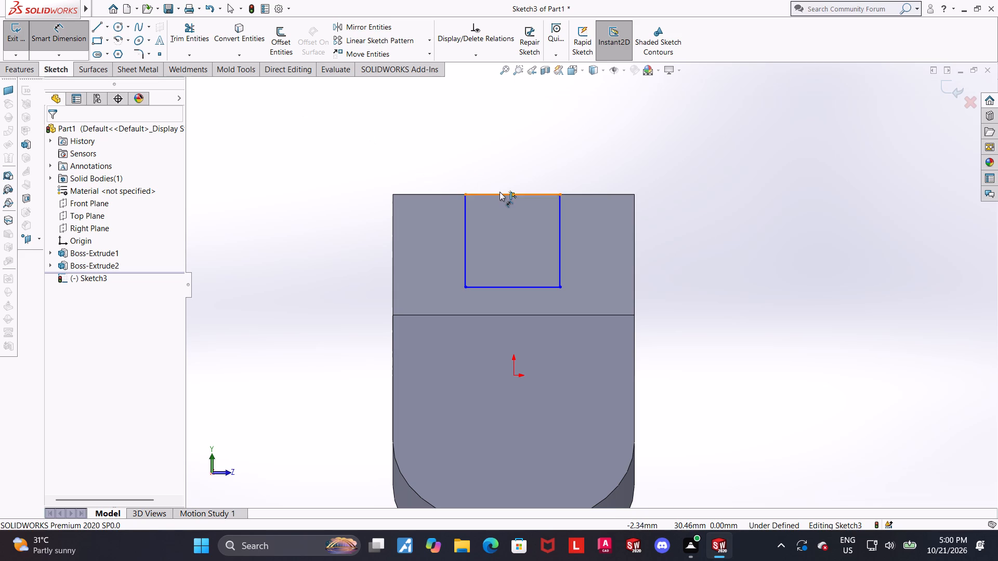
pyautogui.click(501, 159)
pyautogui.write('15')
pyautogui.press('Return')
pyautogui.press('Escape')
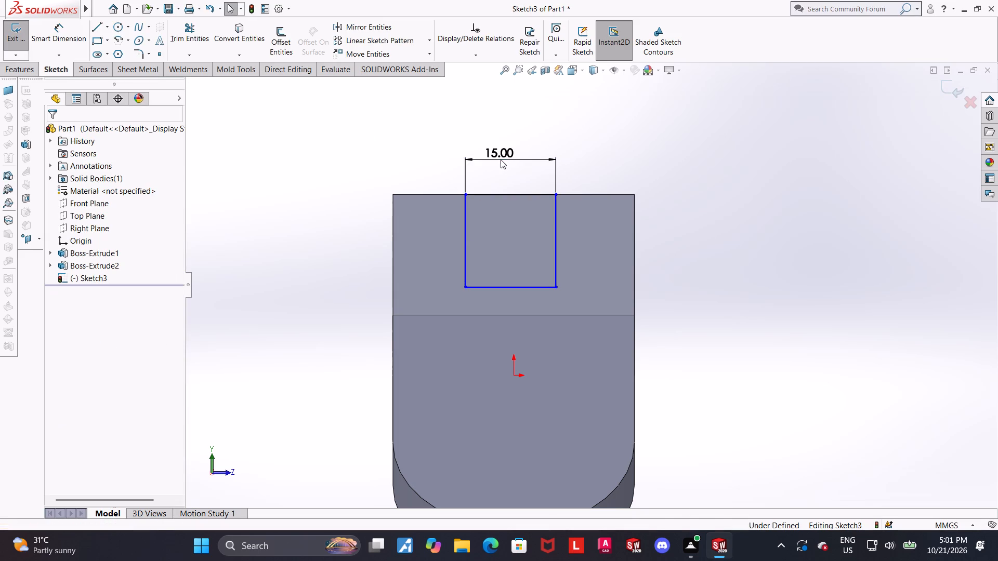
# Add a Vertical relation between the midpoint of the rectangle's bottom edge and the origin.
pyautogui.click(509, 287)
pyautogui.keyDown('ctrl'); pyautogui.click(514, 374); pyautogui.keyUp('ctrl')
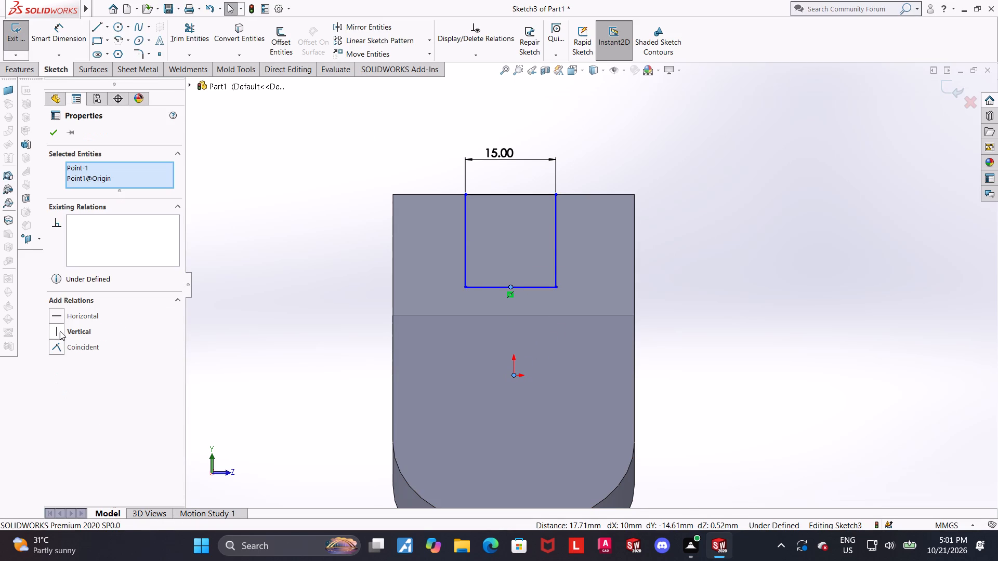
pyautogui.click(55, 330)
pyautogui.click(244, 306)
# Dimension the distance between the rectangle's top and bottom edges to 15 mm.
pyautogui.click(68, 30)
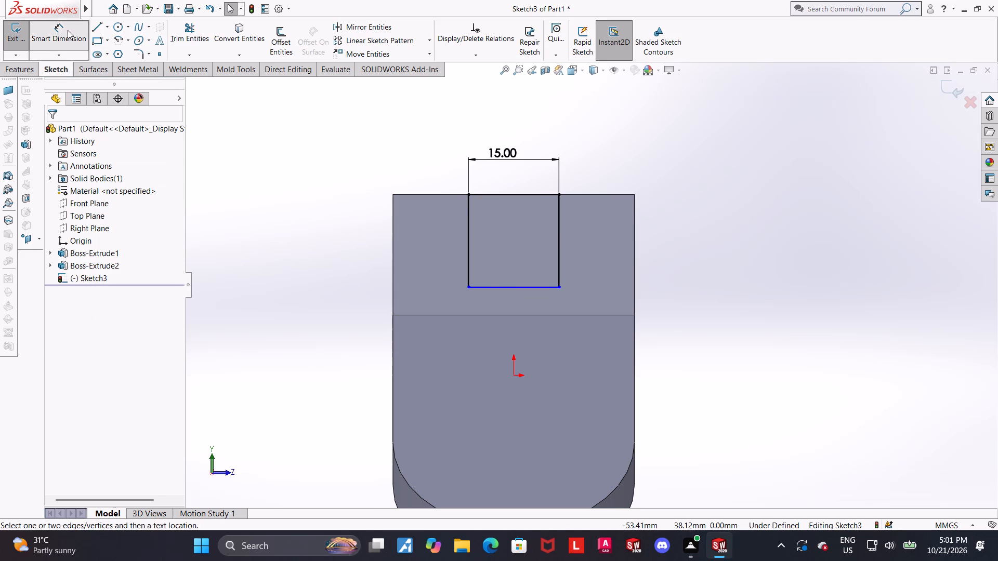
pyautogui.scroll(1, 563, 228)
pyautogui.scroll(-1, 629, 242)
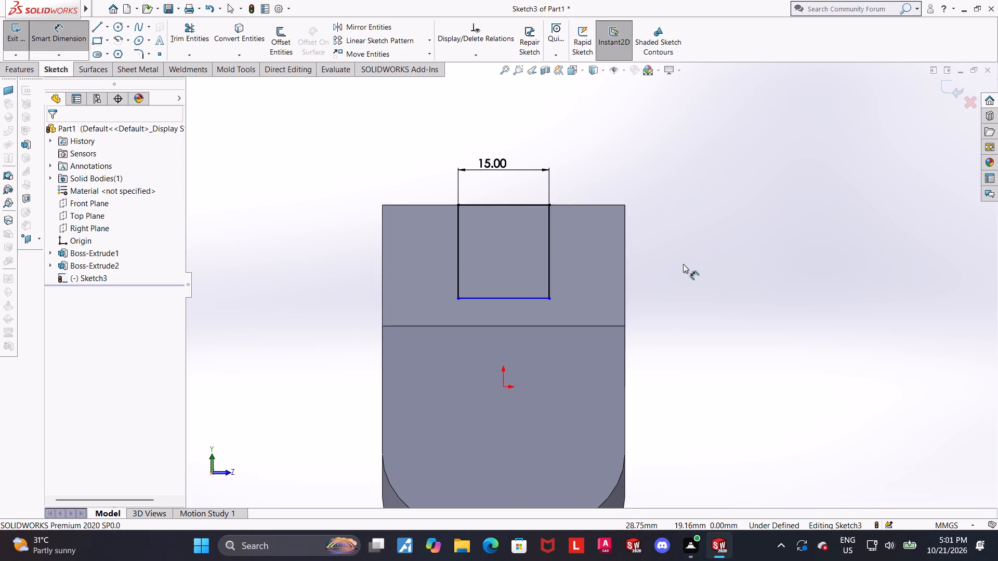
pyautogui.click(527, 204)
pyautogui.click(519, 299)
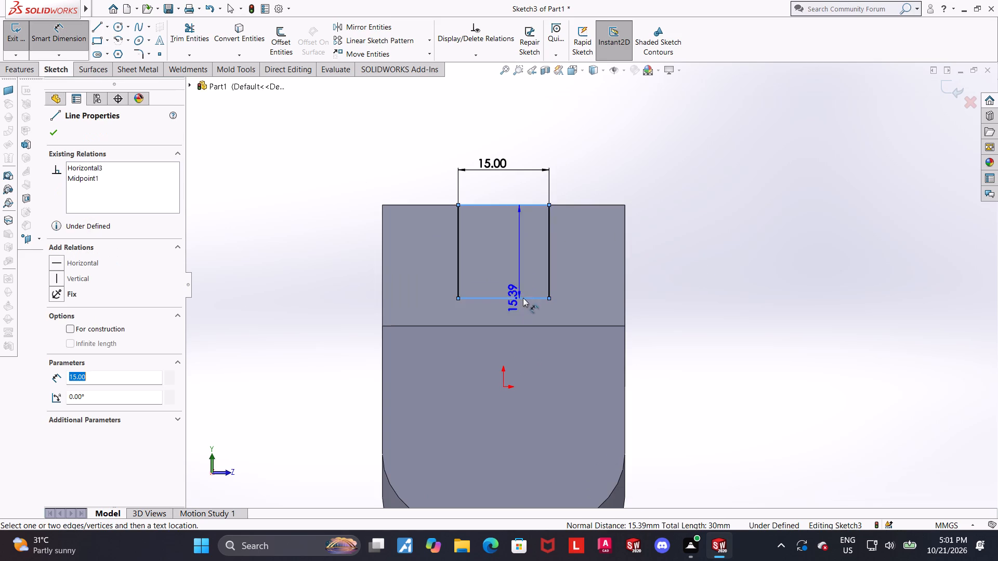
pyautogui.click(682, 276)
pyautogui.write('15')
pyautogui.press('Return')
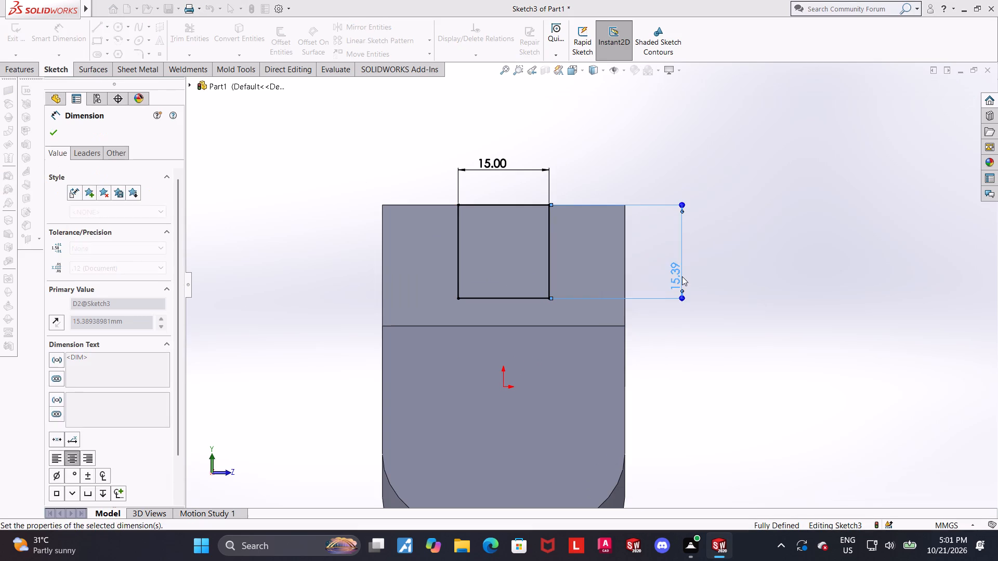
pyautogui.press('Escape')
pyautogui.press('Escape')
# Cut the 15 mm square notch through the upright as an Extruded Cut with the Up To Next end condition.
pyautogui.scroll(2, 727, 312)
pyautogui.moveTo(716, 309); pyautogui.dragTo(689, 299, button='middle')
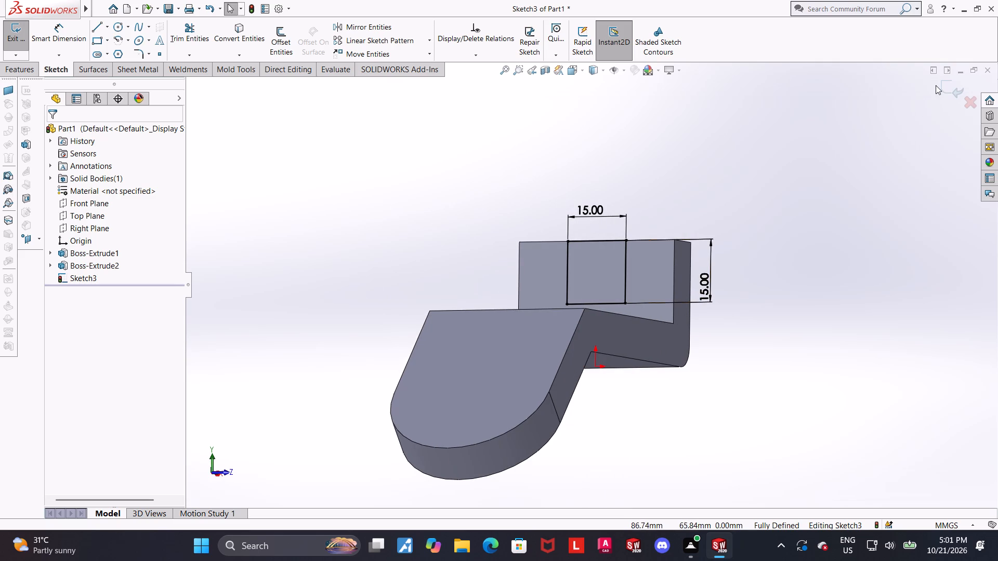
pyautogui.click(943, 84)
pyautogui.moveTo(763, 175); pyautogui.dragTo(735, 225, button='middle')
pyautogui.scroll(-2, 781, 215)
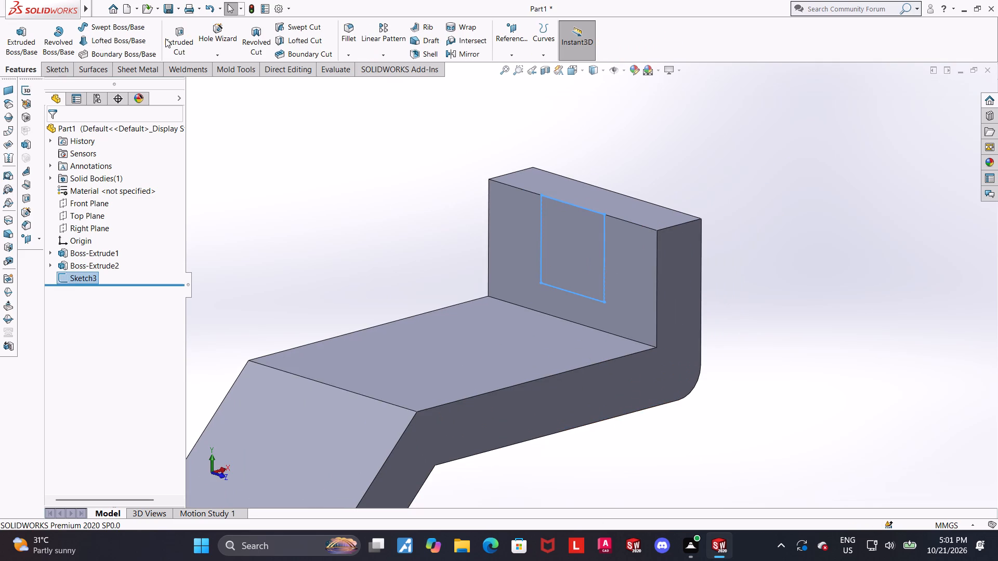
pyautogui.click(166, 38)
pyautogui.click(92, 205)
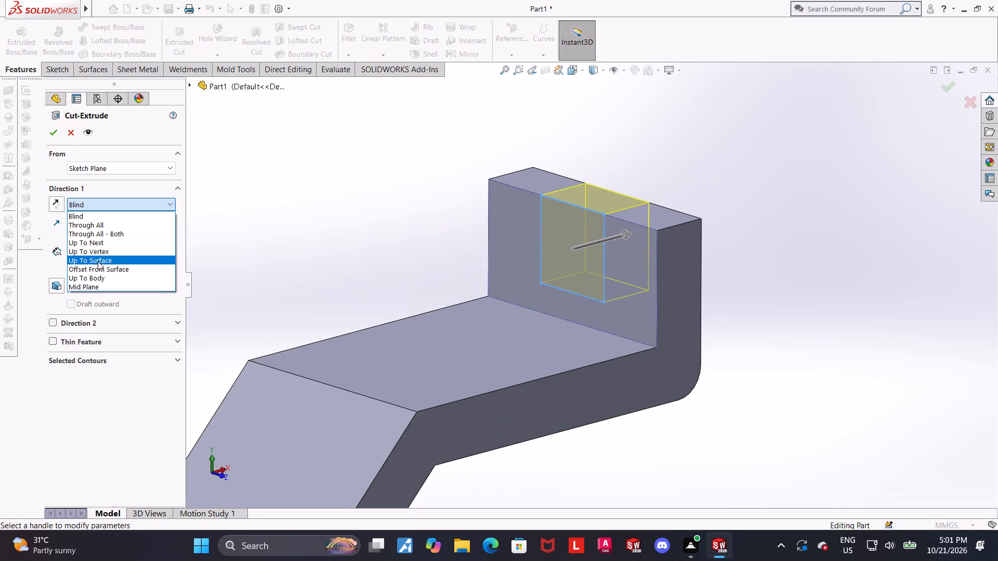
pyautogui.click(98, 243)
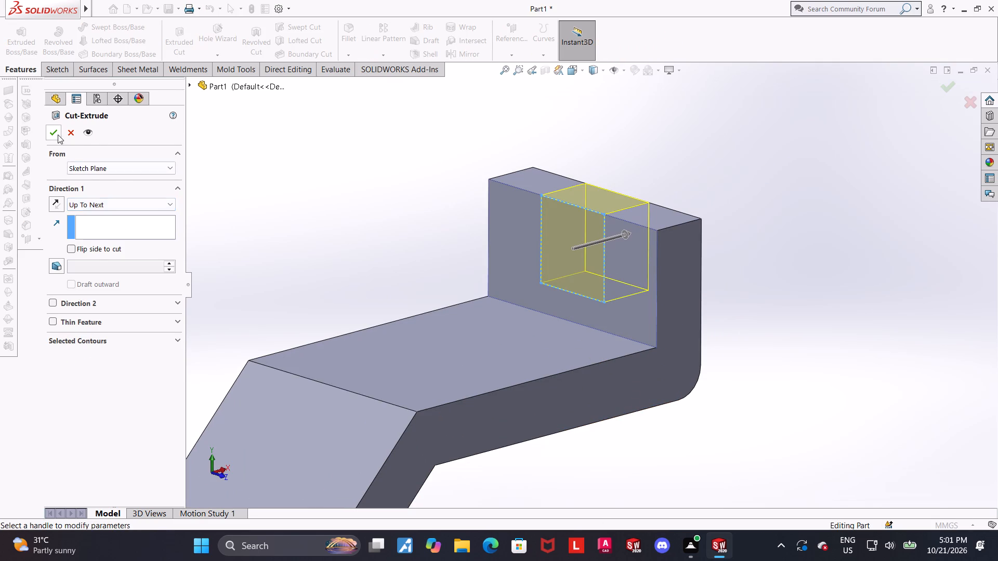
pyautogui.click(58, 135)
pyautogui.click(370, 248)
# On the arm's upper face, sketch a lengthwise centerpoint straight slot near one side edge, about 34 mm between arc centres.
pyautogui.scroll(3, 380, 252)
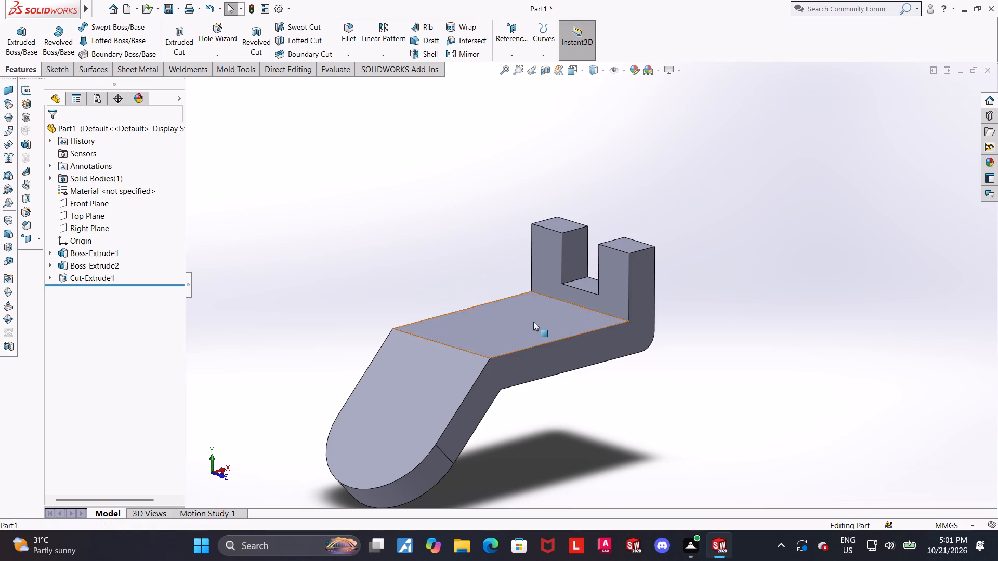
pyautogui.click(533, 322)
pyautogui.click(579, 295)
pyautogui.click(91, 289)
pyautogui.click(115, 275)
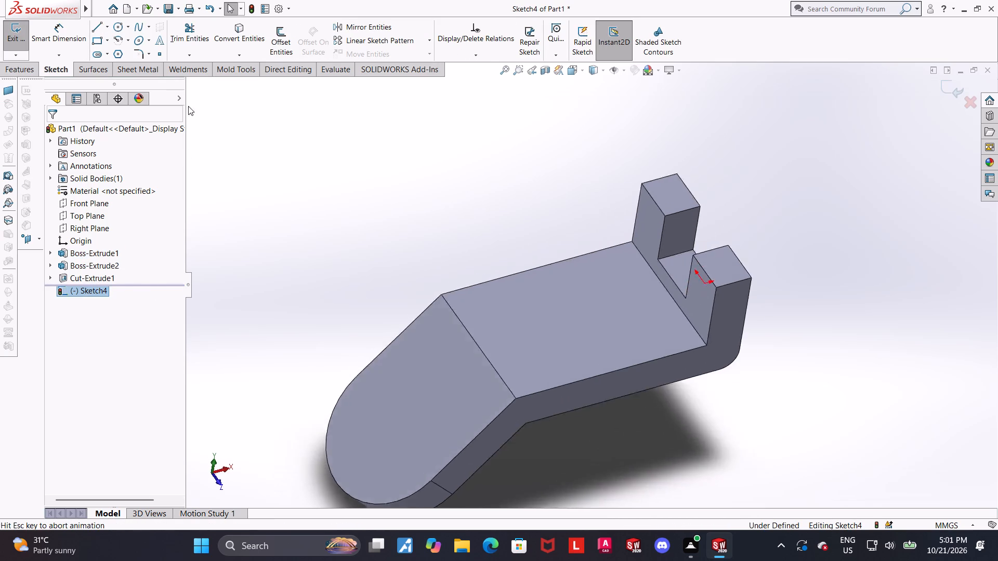
pyautogui.click(100, 54)
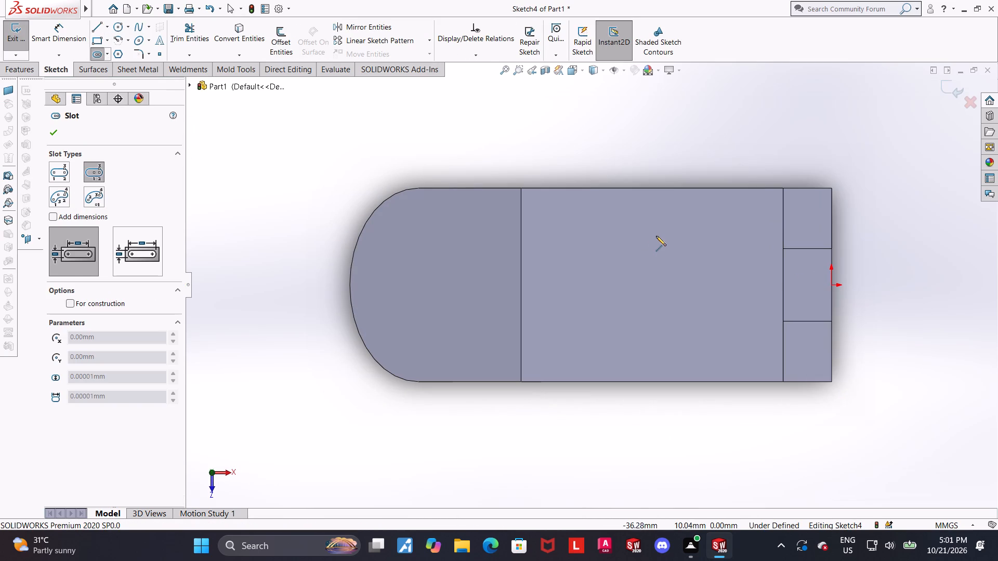
pyautogui.click(655, 236)
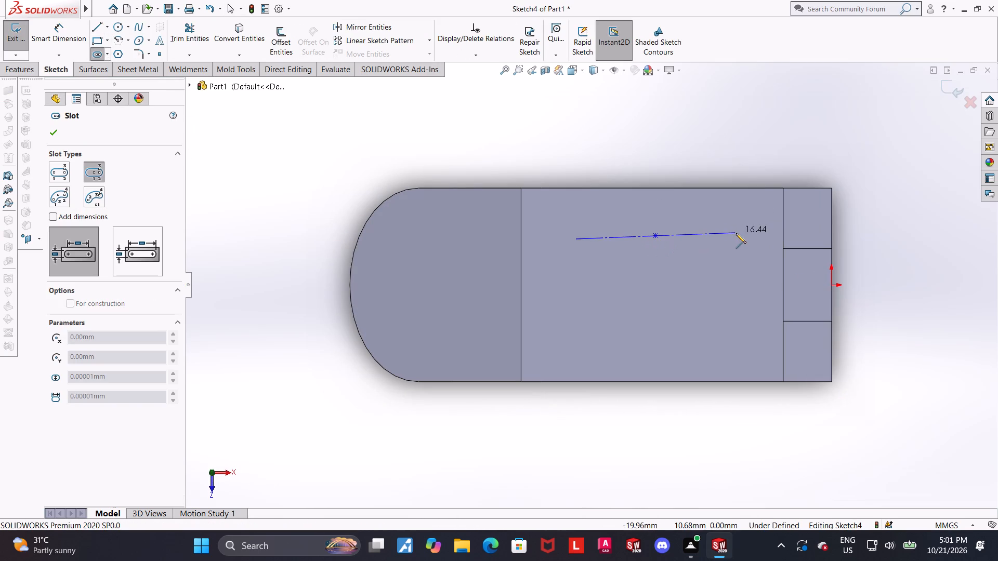
pyautogui.click(739, 235)
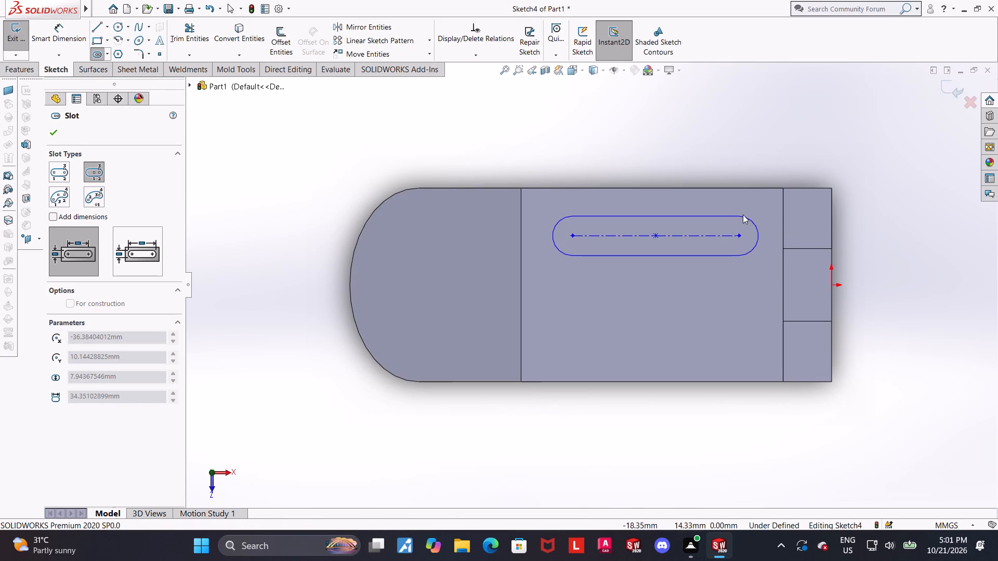
pyautogui.click(743, 215)
pyautogui.press('Escape')
pyautogui.press('Escape')
# Sketch a horizontal centerline about 34 mm long from the origin along the middle of the arm.
pyautogui.click(110, 24)
pyautogui.click(117, 54)
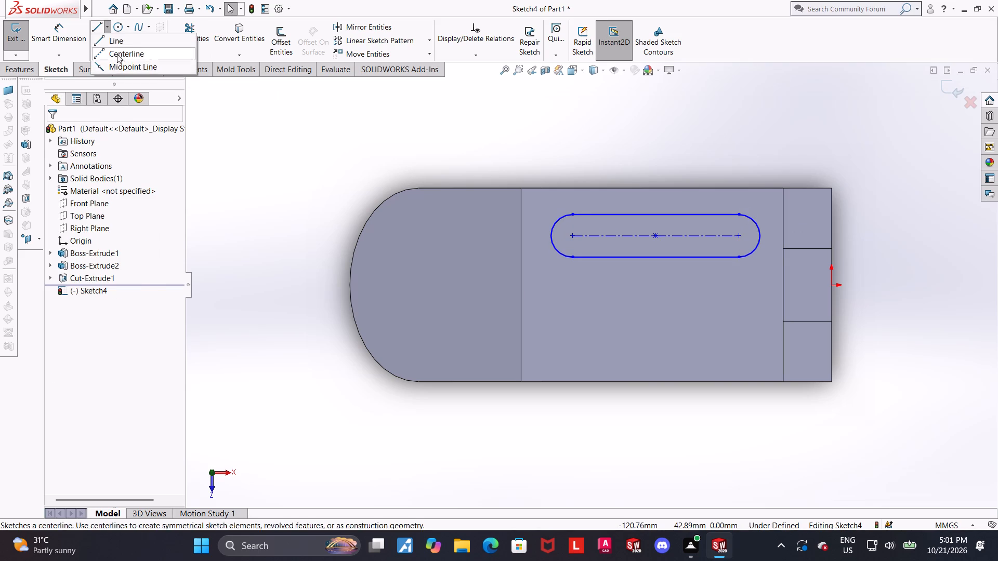
pyautogui.click(831, 283)
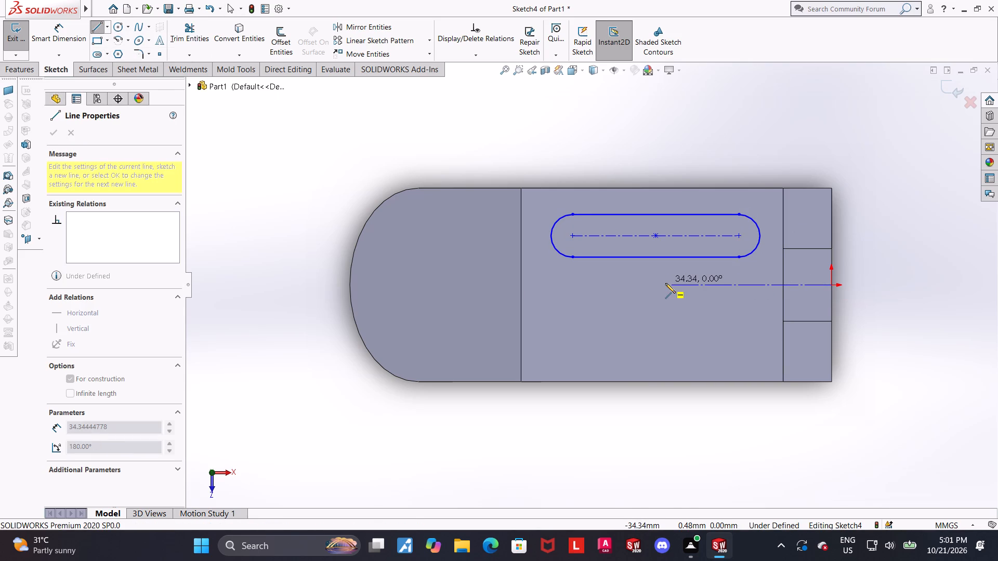
pyautogui.click(665, 287)
pyautogui.press('Escape')
pyautogui.press('Escape')
pyautogui.press('Escape')
# Dimension the distance between the slot's two arc centres to 20 mm.
pyautogui.scroll(-1, 782, 254)
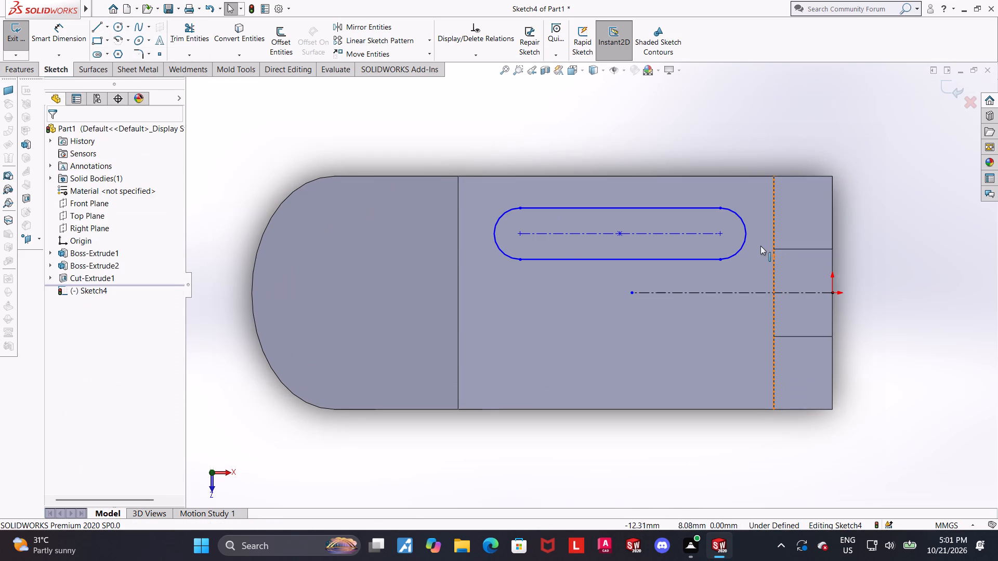
pyautogui.click(70, 32)
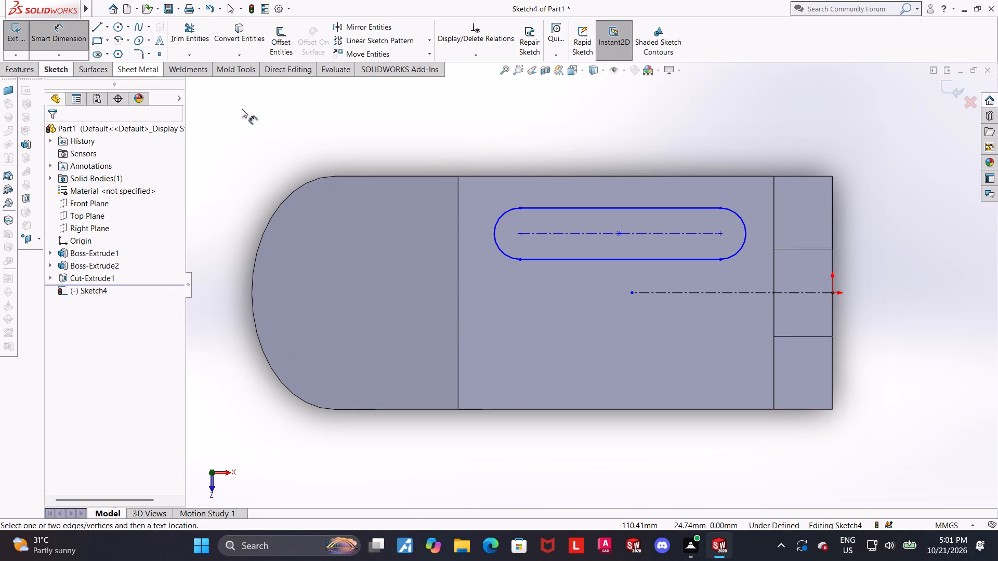
pyautogui.scroll(1, 388, 213)
pyautogui.scroll(-1, 611, 238)
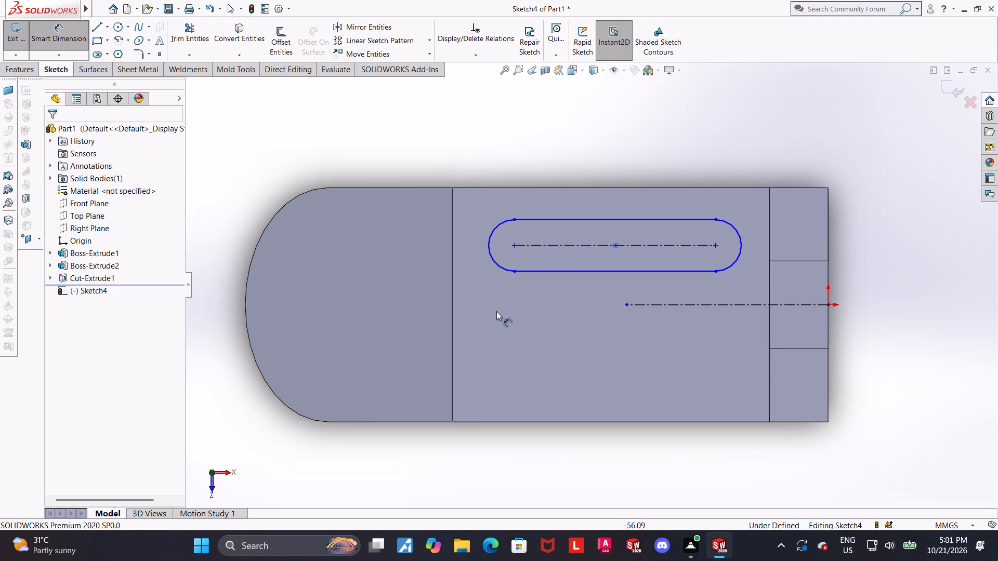
pyautogui.click(513, 243)
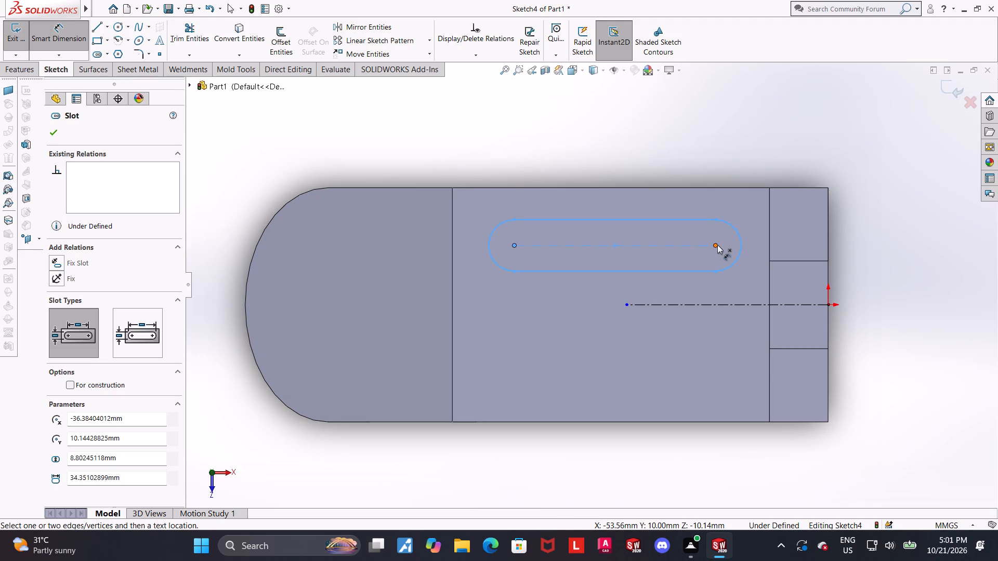
pyautogui.click(717, 245)
pyautogui.click(580, 130)
pyautogui.write('20')
pyautogui.press('Return')
pyautogui.press('Escape')
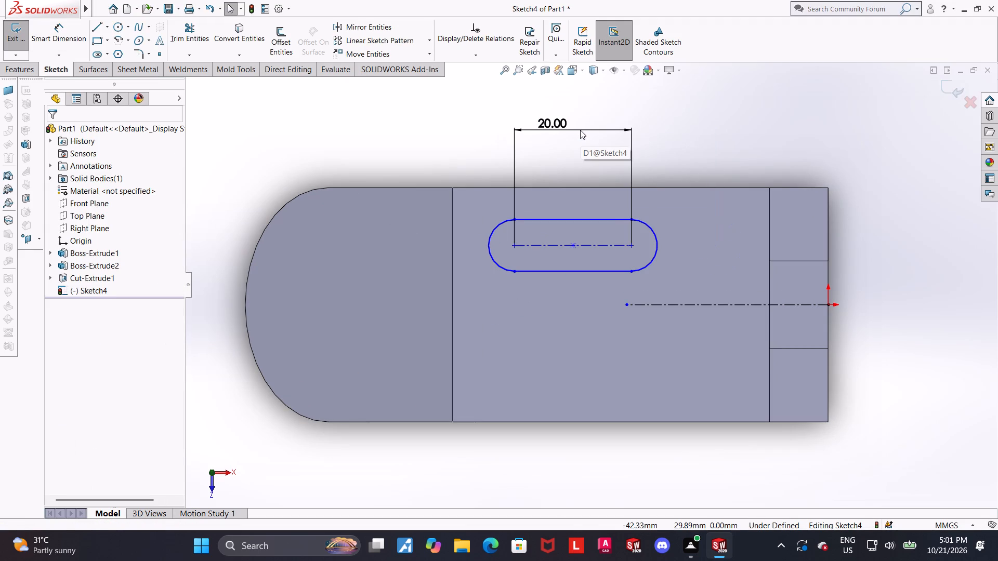
# Dimension the distance from the slot's arc centre nearest the upright to the upright's inner edge to 15 mm.
pyautogui.moveTo(65, 34); pyautogui.dragTo(70, 34)
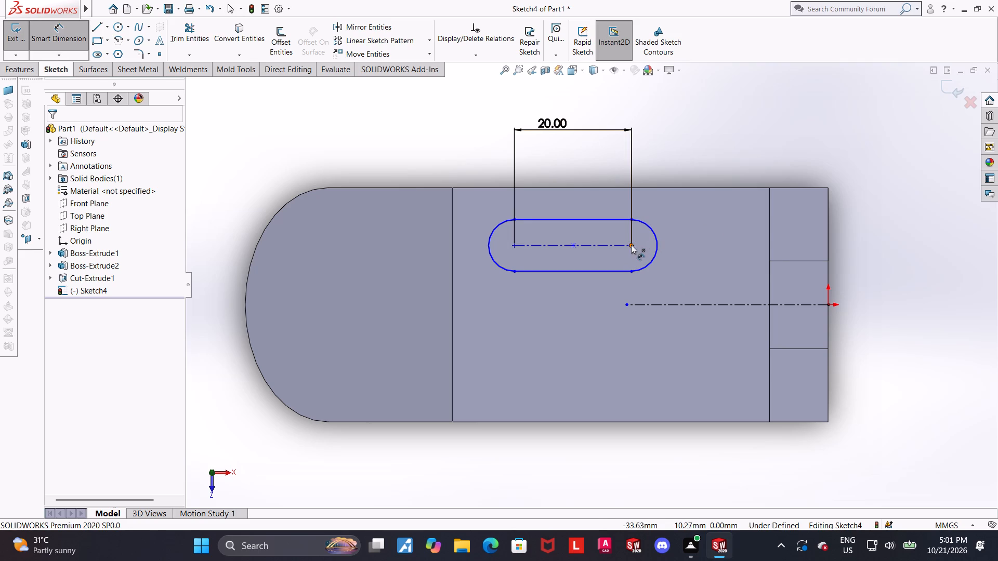
pyautogui.click(631, 245)
pyautogui.click(771, 252)
pyautogui.click(748, 153)
pyautogui.write('15')
pyautogui.press('Return')
pyautogui.press('Escape')
# Dimension the slot's width between its two straight sides to 10 mm.
pyautogui.scroll(1, 744, 194)
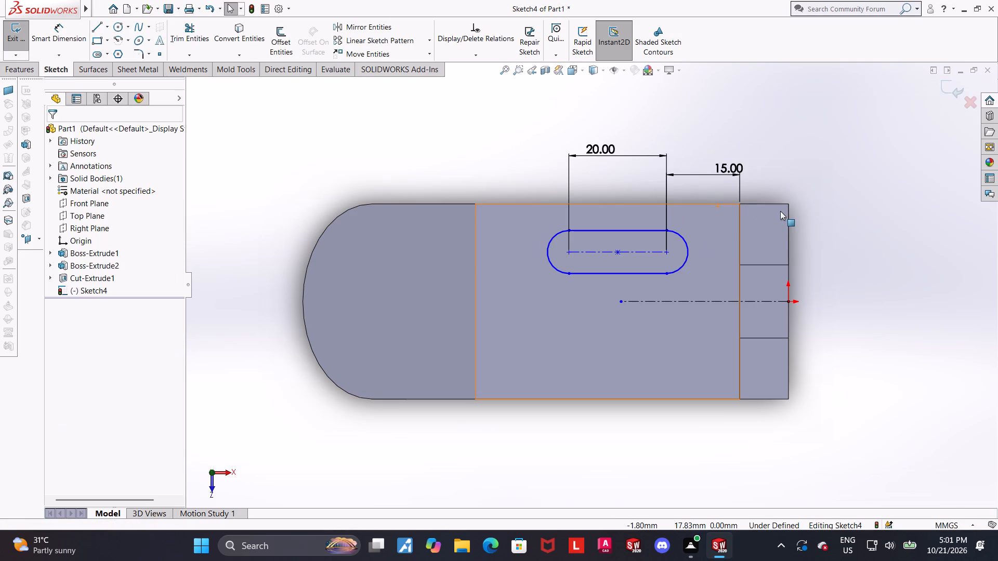
pyautogui.scroll(-1, 754, 233)
pyautogui.click(45, 36)
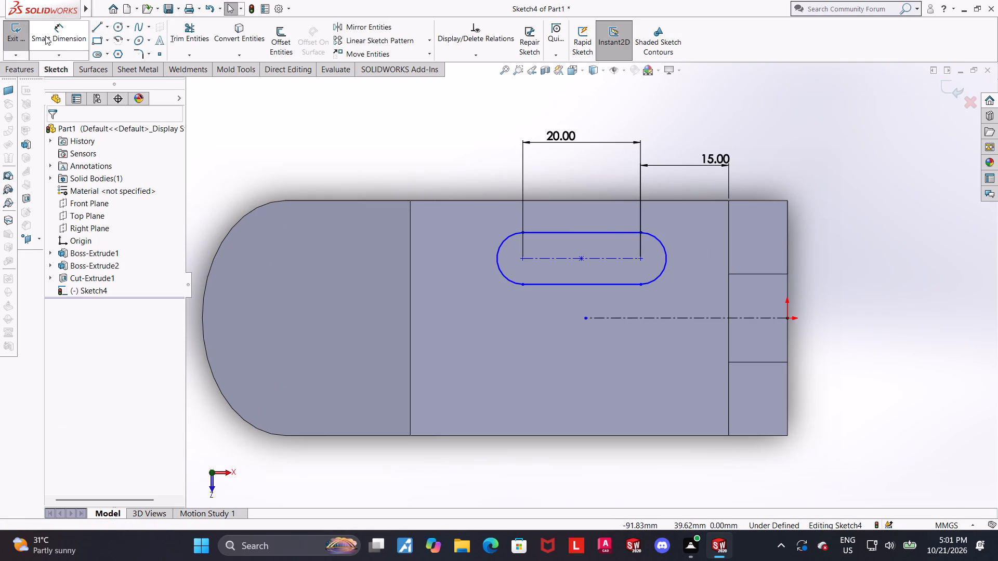
pyautogui.scroll(1, 543, 258)
pyautogui.scroll(-1, 710, 269)
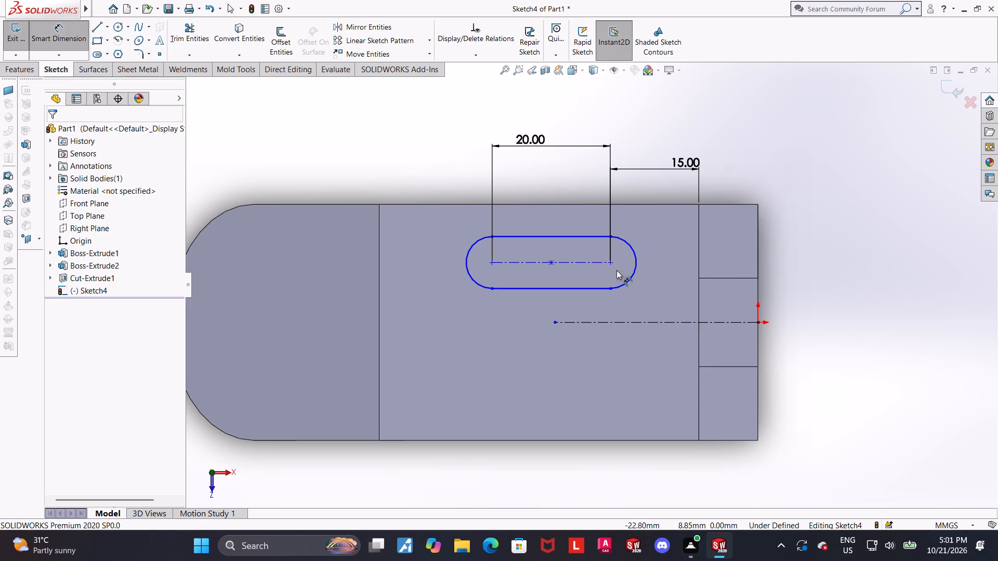
pyautogui.click(553, 238)
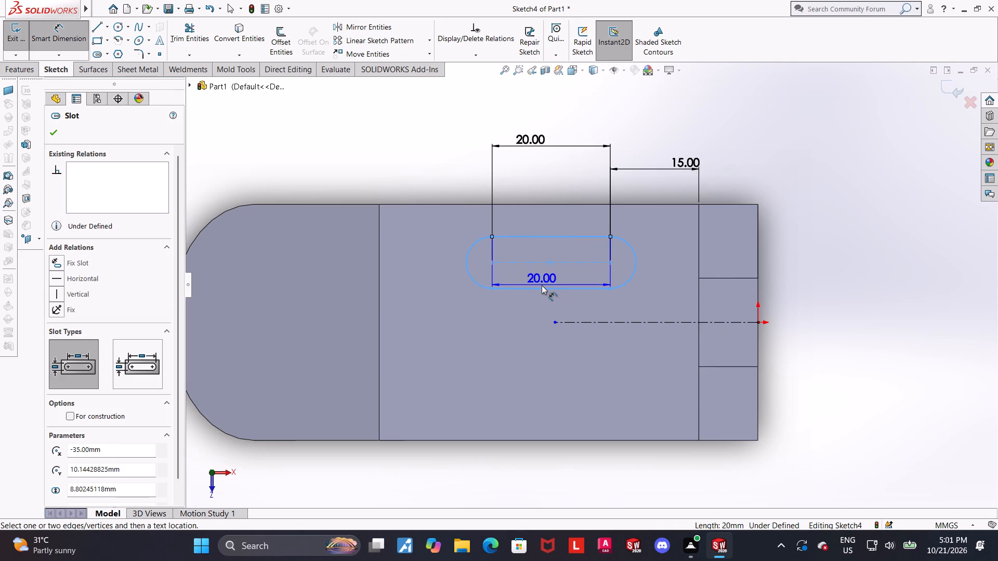
pyautogui.click(542, 286)
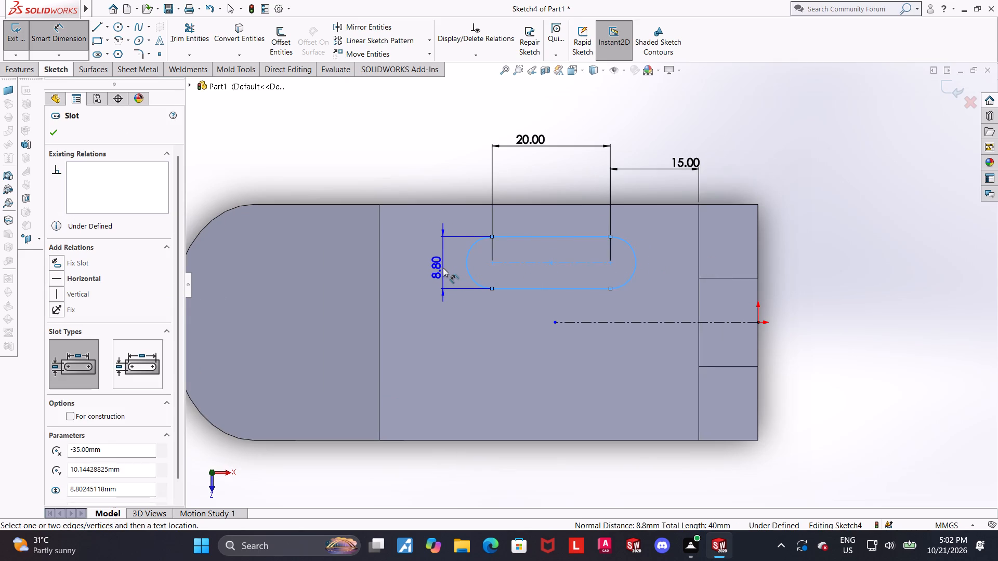
pyautogui.click(443, 268)
pyautogui.write('10')
pyautogui.press('Return')
pyautogui.press('Escape')
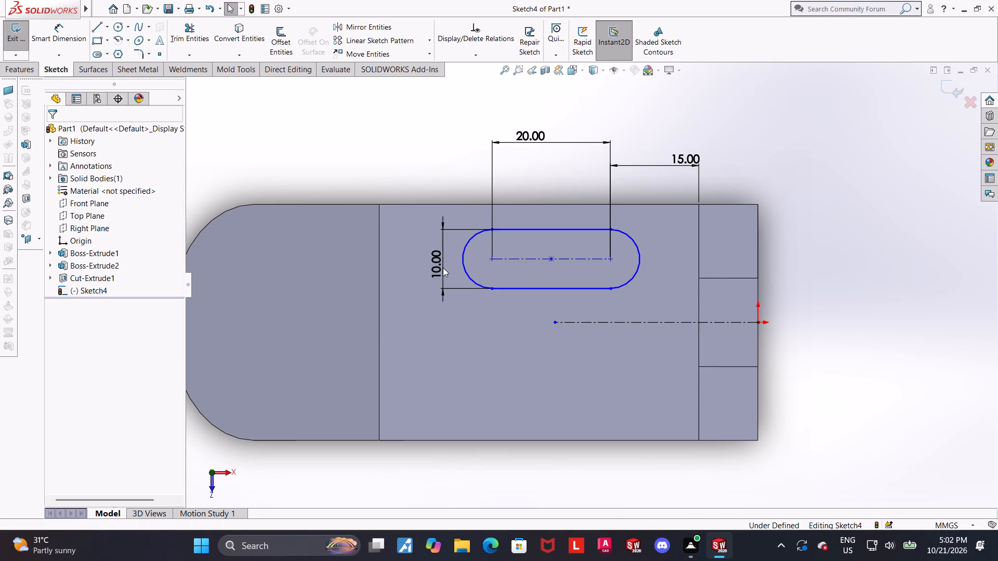
# Dimension the distance between the slot's own centerline and the arm's middle centerline to 10 mm.
pyautogui.click(904, 189)
pyautogui.click(758, 205)
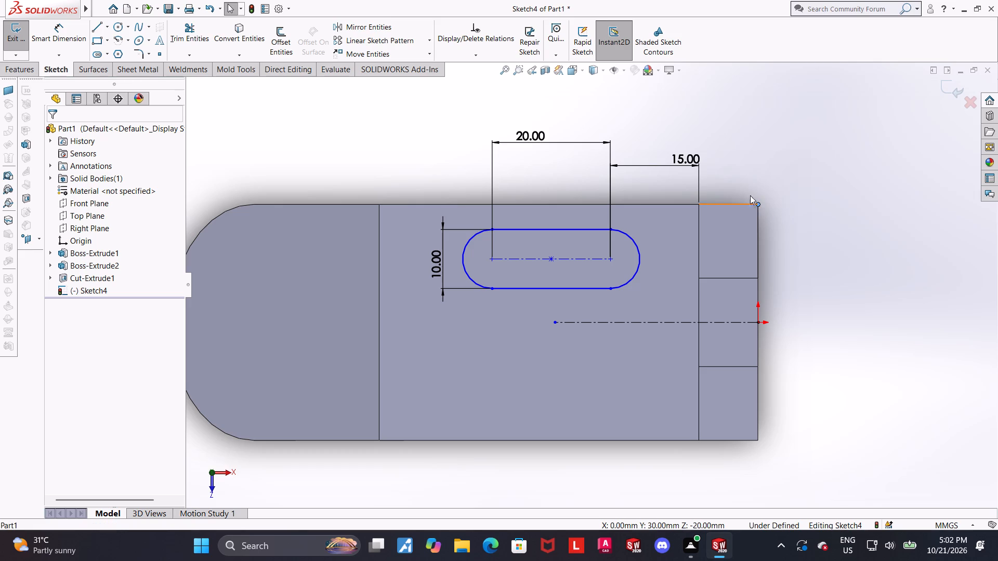
pyautogui.click(58, 33)
pyautogui.click(572, 258)
pyautogui.click(582, 325)
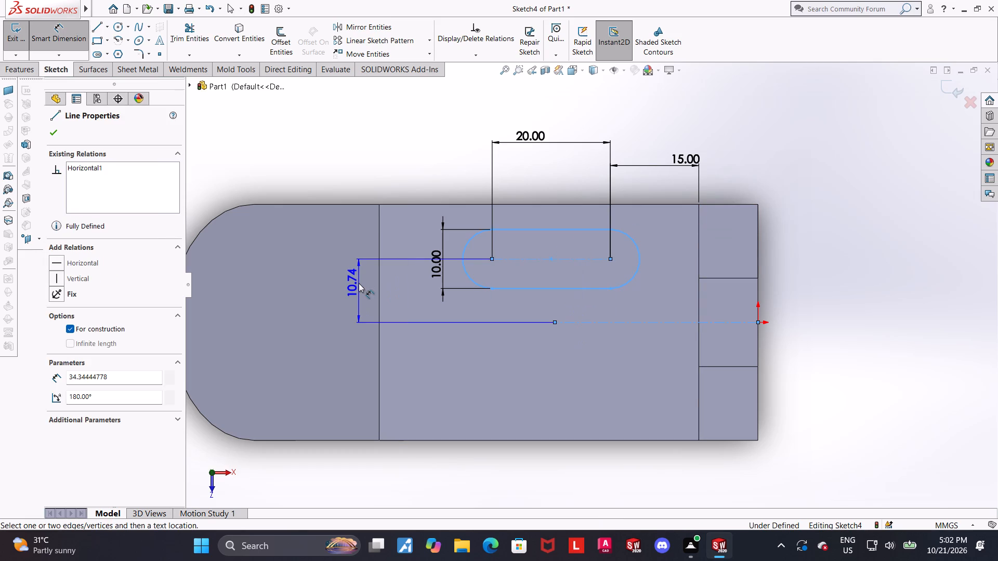
pyautogui.click(360, 283)
pyautogui.write('10')
pyautogui.press('Return')
pyautogui.press('Escape')
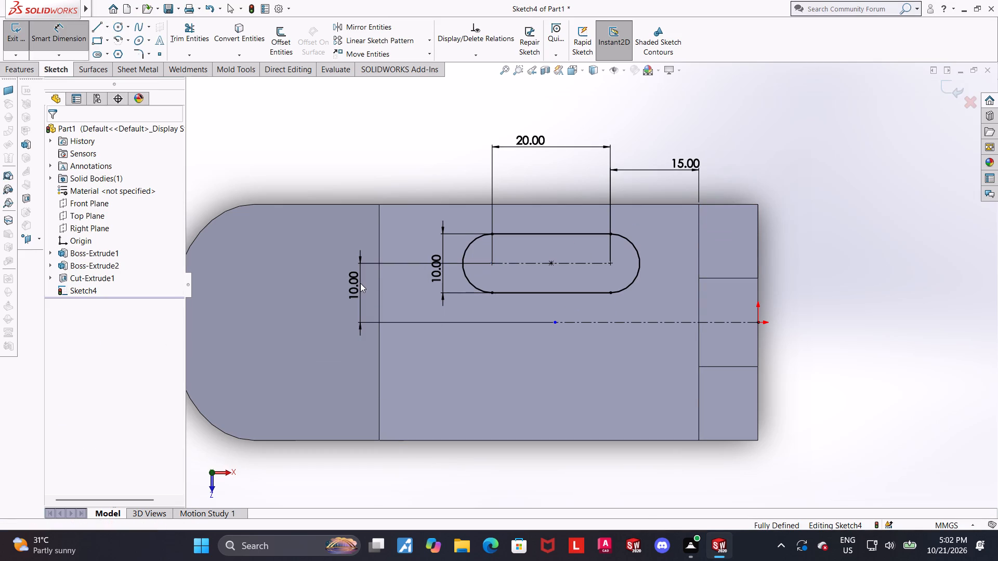
pyautogui.press('Escape')
# Mirror the slot about the arm's middle centerline, keeping the original, and exit the sketch.
pyautogui.click(363, 29)
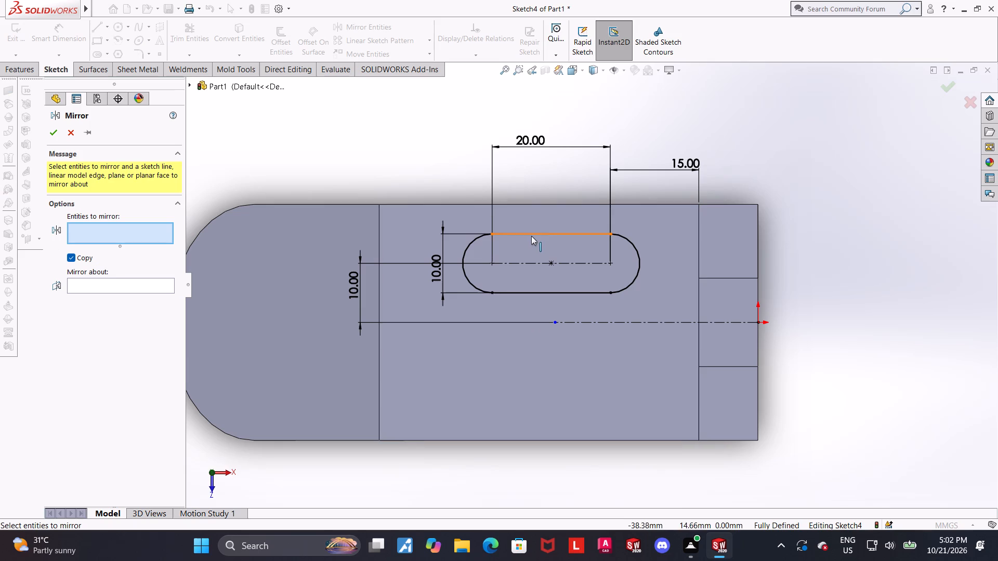
pyautogui.click(531, 235)
pyautogui.doubleClick(122, 289)
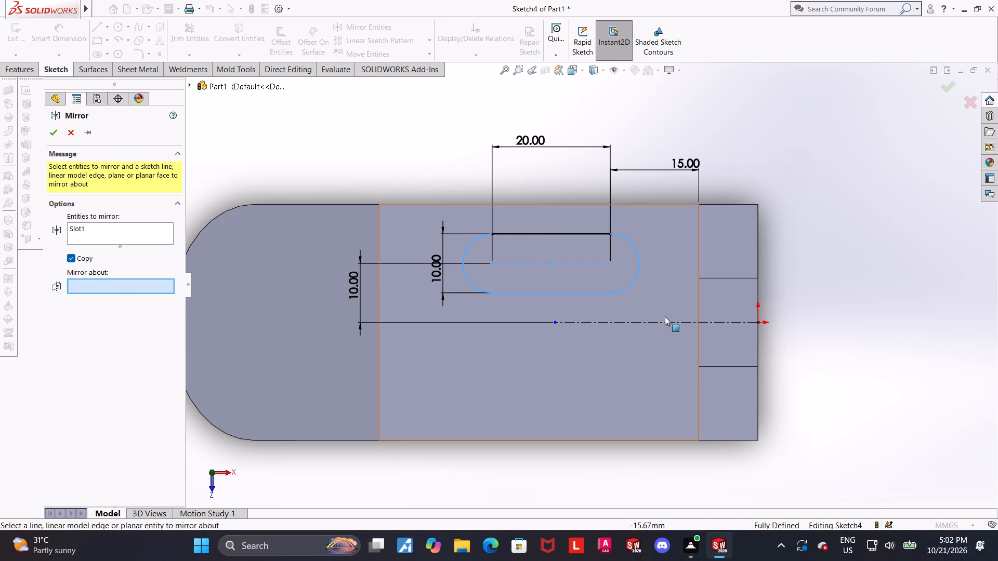
pyautogui.click(668, 326)
pyautogui.click(668, 323)
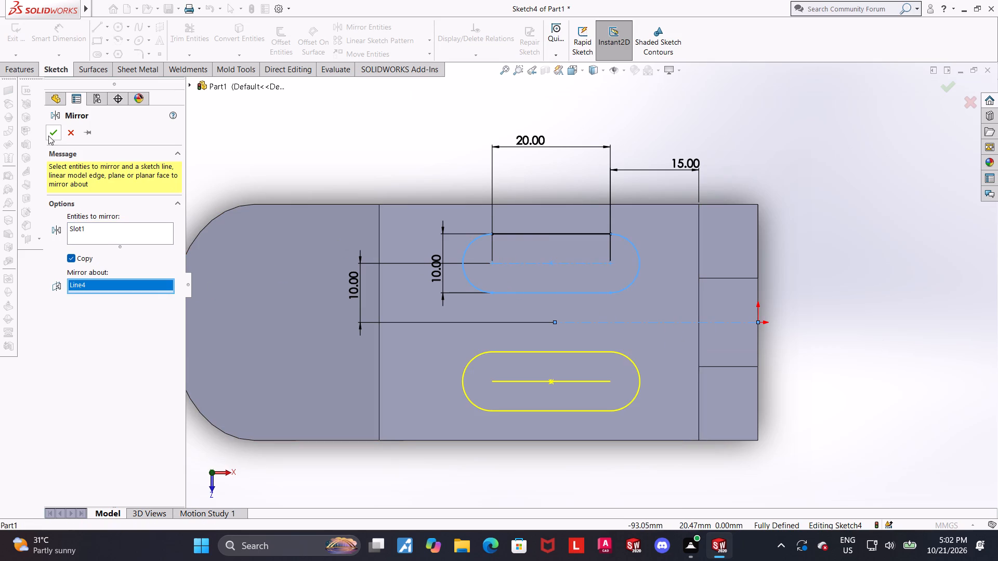
pyautogui.click(48, 136)
pyautogui.click(962, 84)
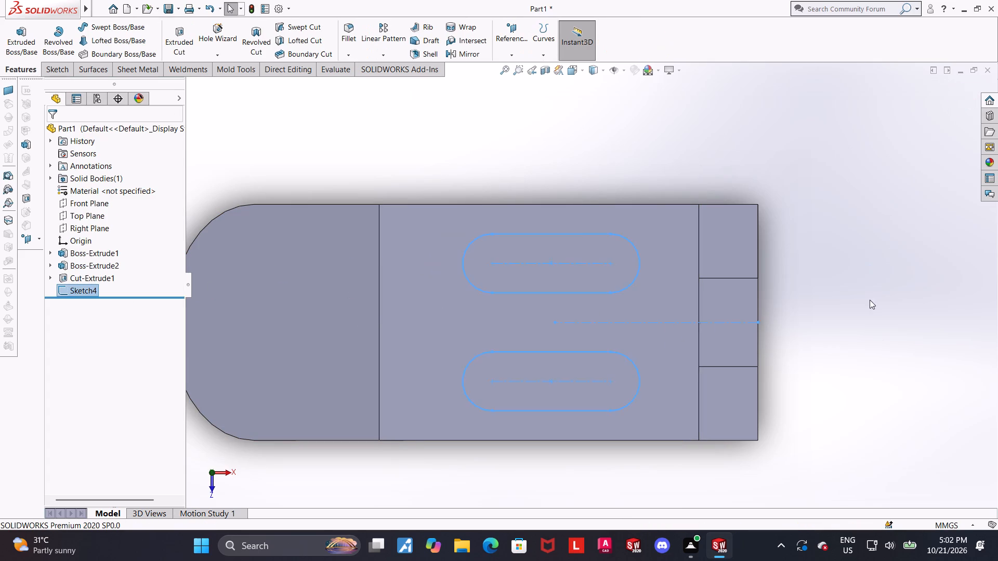
# Cut both slots through the arm as an Extruded Cut with the Up To Next end condition.
pyautogui.moveTo(870, 300); pyautogui.dragTo(863, 224, button='middle')
pyautogui.scroll(1, 568, 212)
pyautogui.click(192, 35)
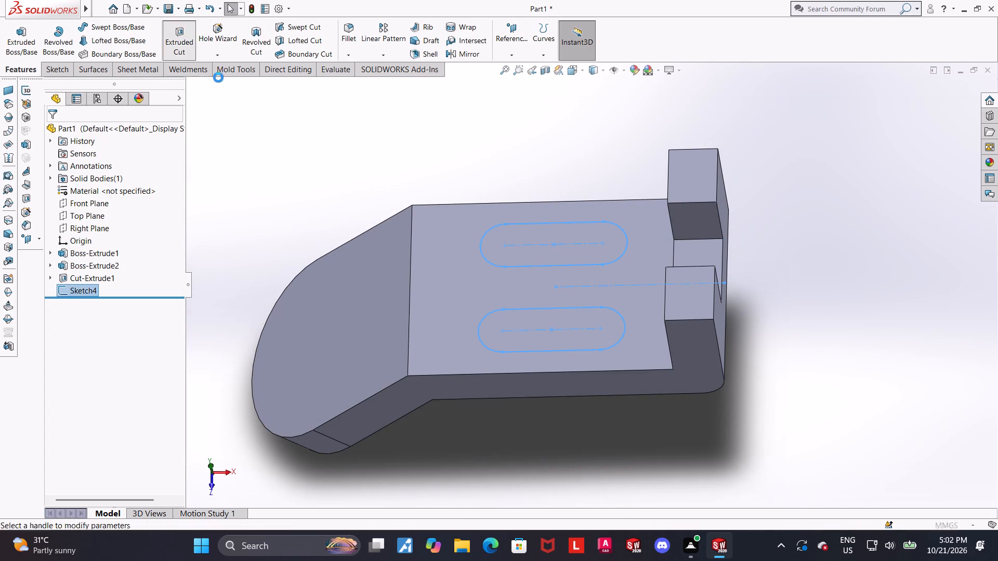
pyautogui.click(92, 203)
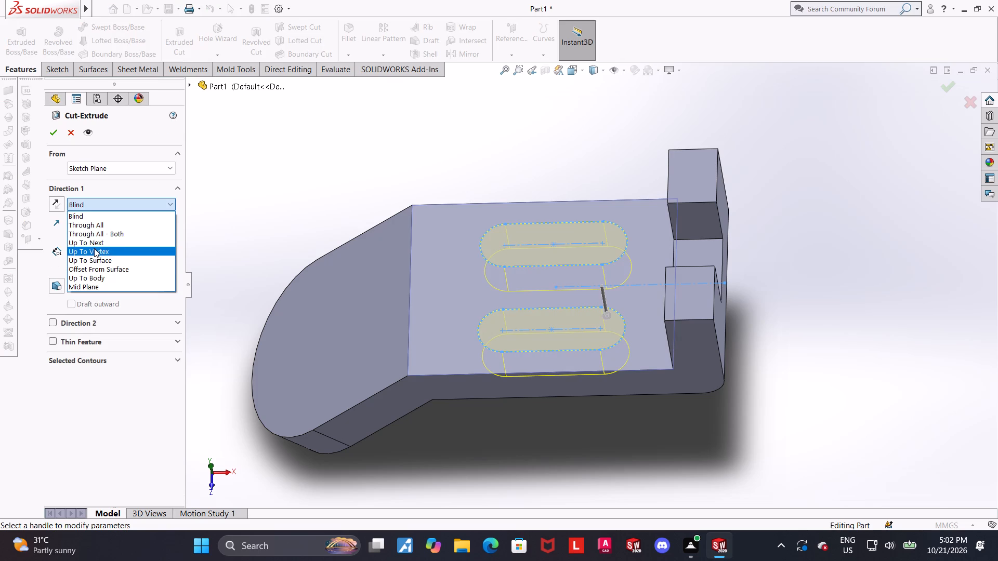
pyautogui.click(94, 244)
pyautogui.click(51, 131)
pyautogui.click(596, 177)
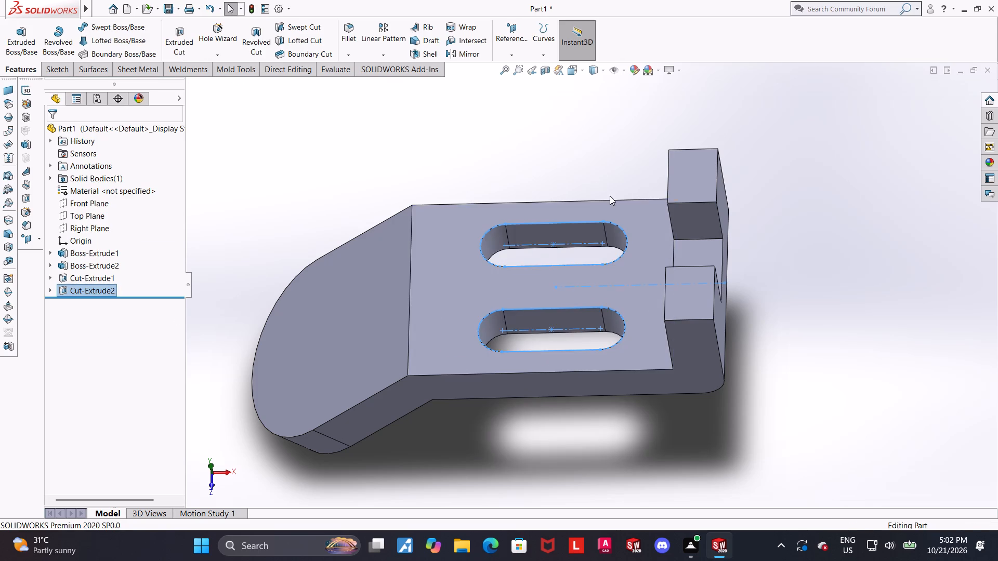
# On the angled leg's upper face, sketch a circle about 24 mm in diameter centred on the rounded end's arc centre.
pyautogui.scroll(3, 621, 204)
pyautogui.moveTo(811, 322); pyautogui.dragTo(892, 323, button='middle')
pyautogui.moveTo(633, 391); pyautogui.dragTo(677, 414, button='middle')
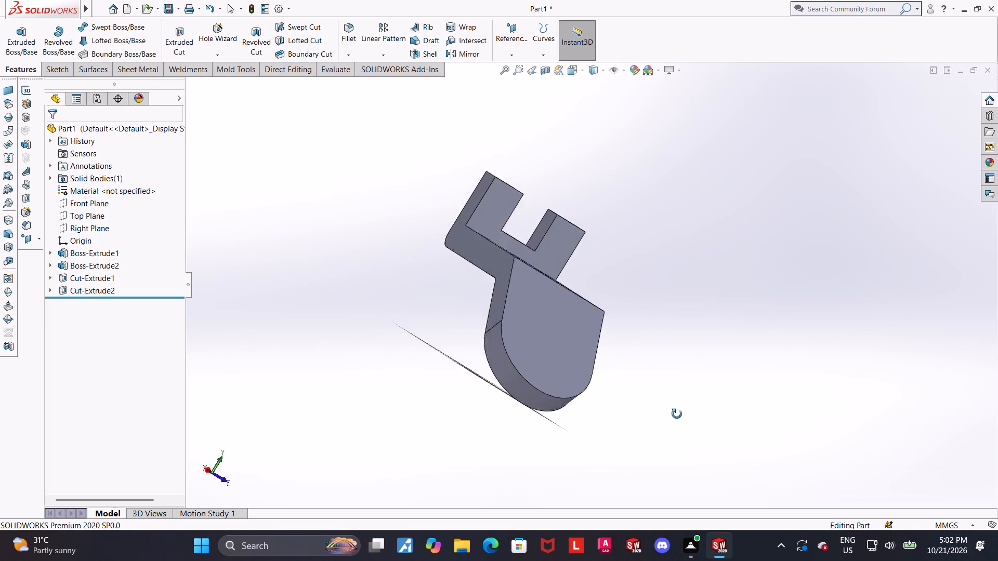
pyautogui.moveTo(677, 414); pyautogui.dragTo(666, 427, button='middle')
pyautogui.click(536, 344)
pyautogui.click(589, 313)
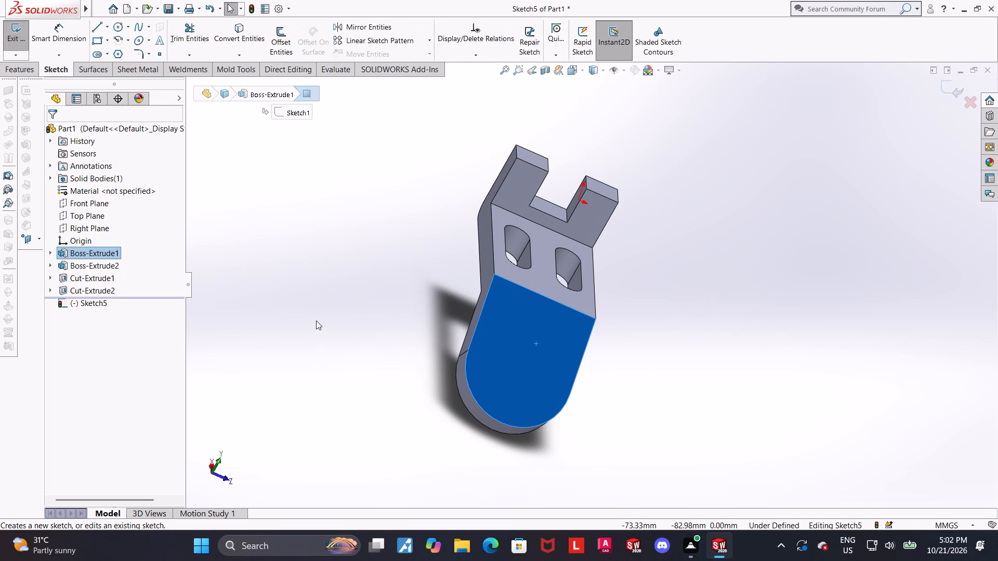
pyautogui.click(81, 307)
pyautogui.click(105, 291)
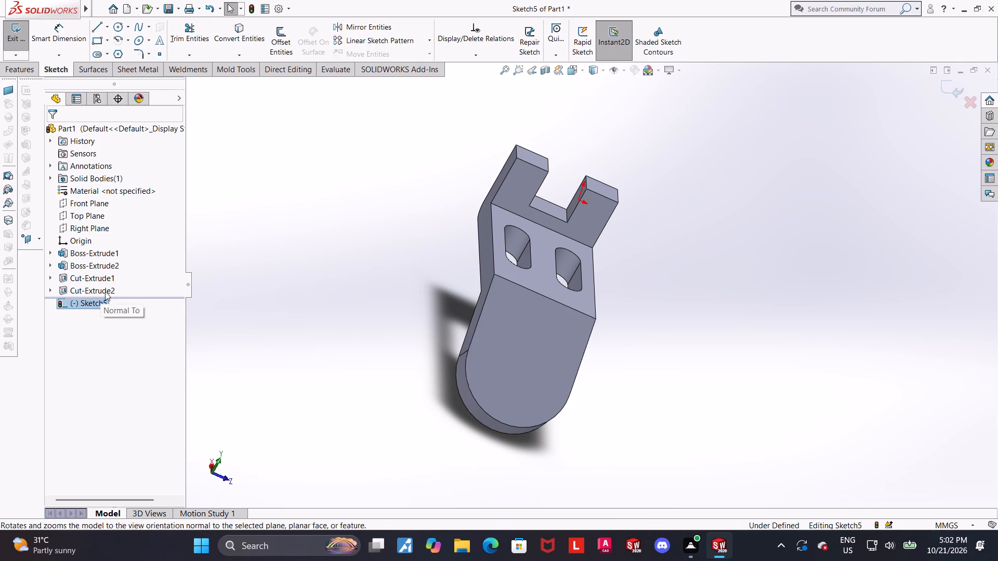
pyautogui.click(119, 28)
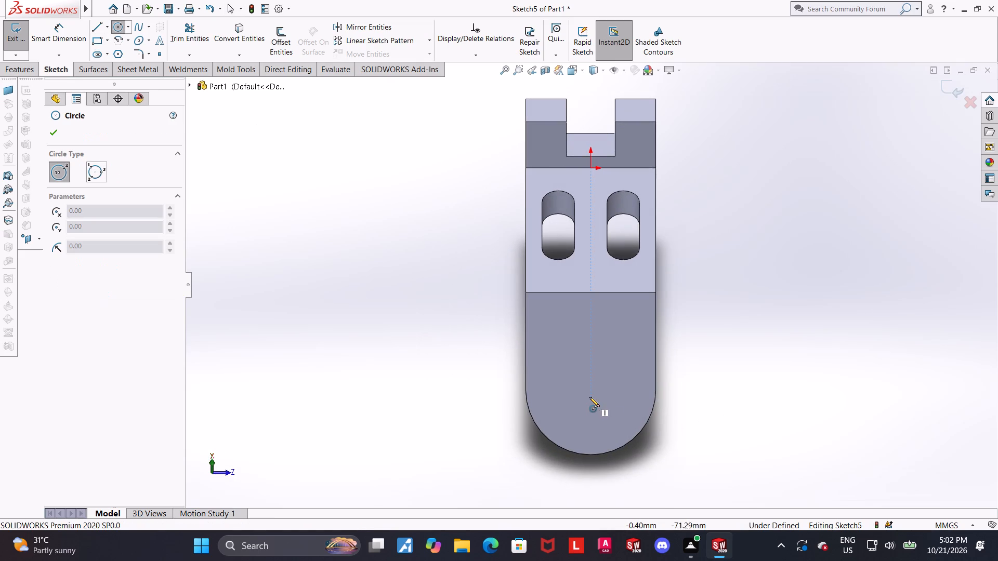
pyautogui.click(591, 390)
pyautogui.click(616, 359)
pyautogui.press('Escape')
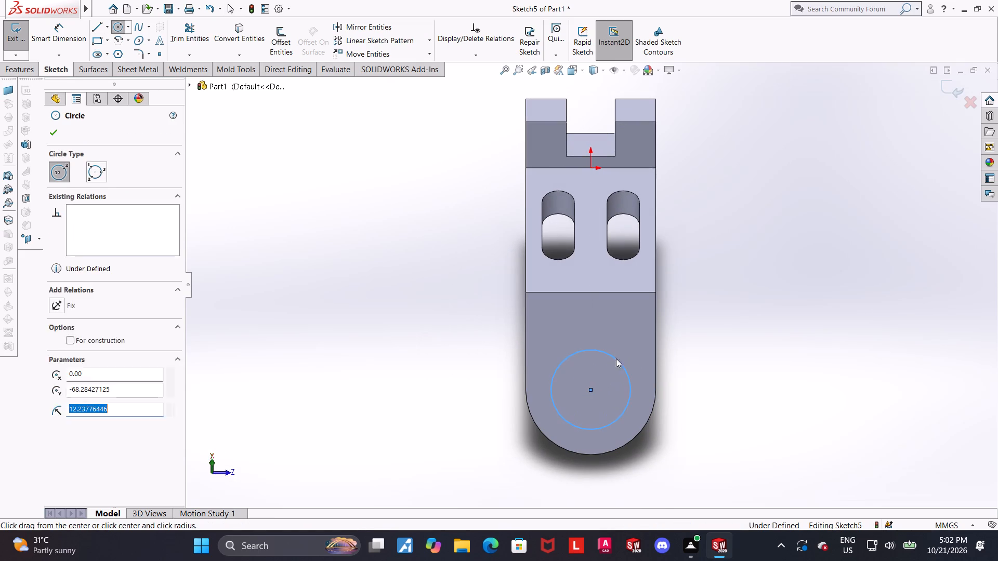
# Dimension the circle's diameter to 25 mm.
pyautogui.click(68, 35)
pyautogui.scroll(1, 450, 277)
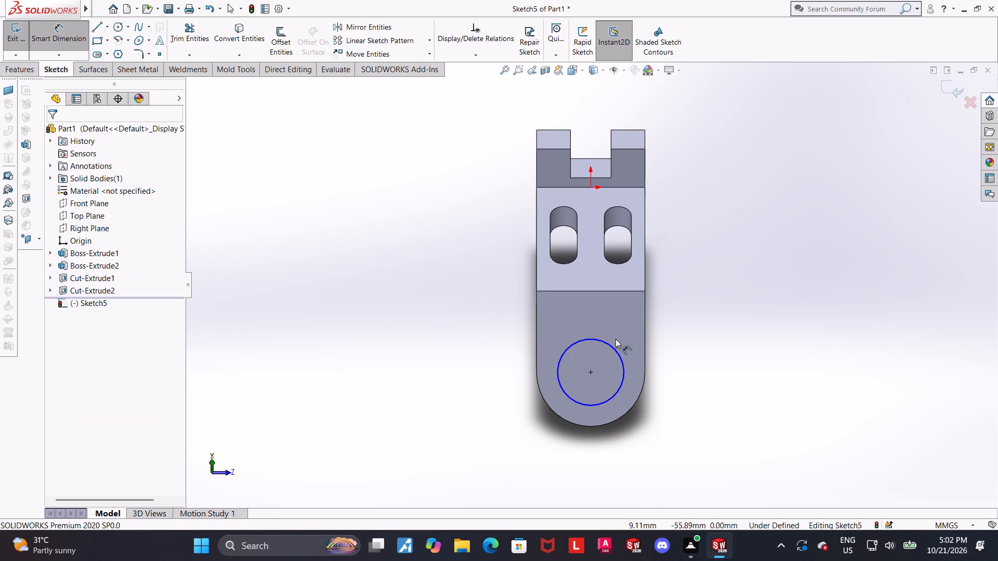
pyautogui.click(605, 341)
pyautogui.click(598, 301)
pyautogui.write('25')
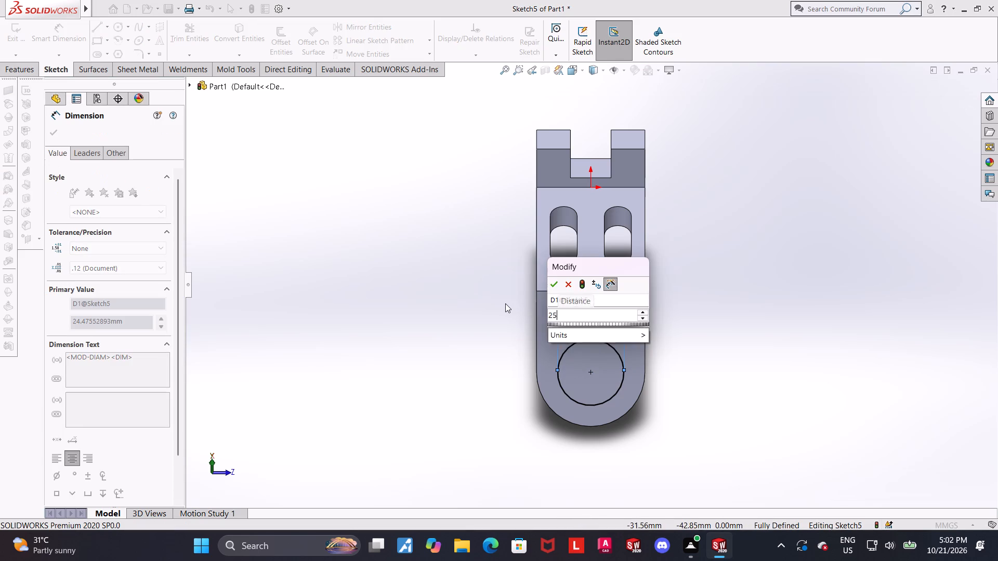
pyautogui.press('Return')
pyautogui.press('Escape')
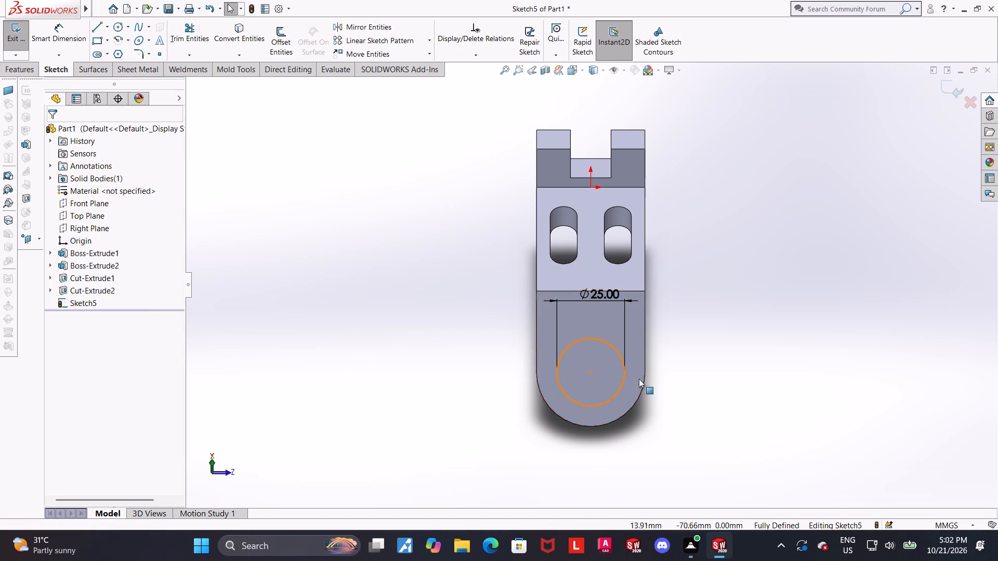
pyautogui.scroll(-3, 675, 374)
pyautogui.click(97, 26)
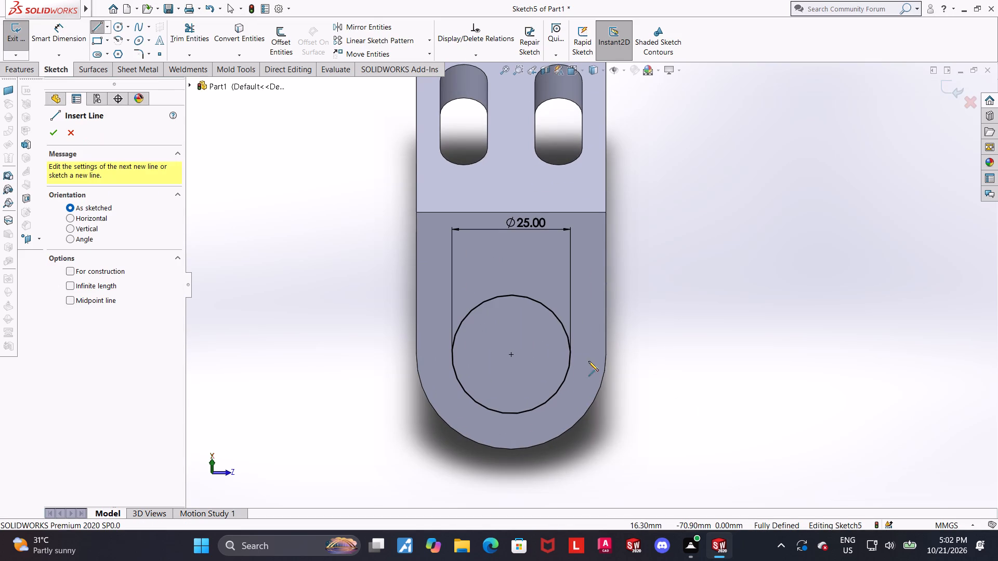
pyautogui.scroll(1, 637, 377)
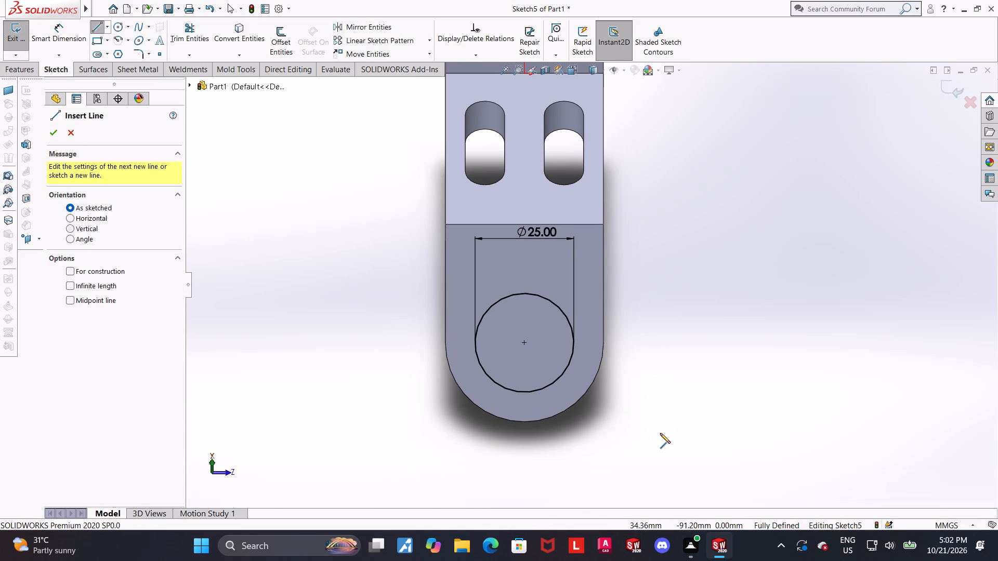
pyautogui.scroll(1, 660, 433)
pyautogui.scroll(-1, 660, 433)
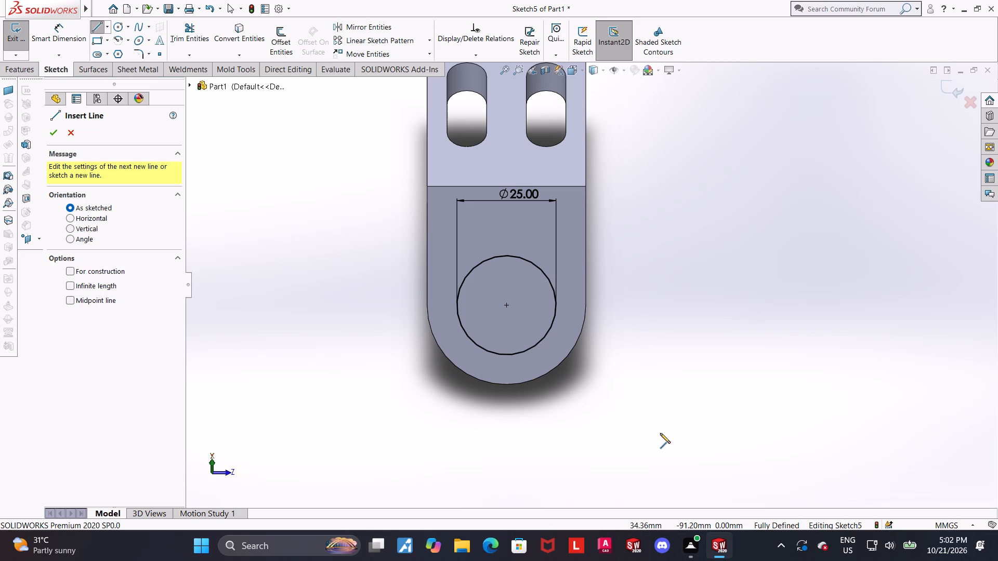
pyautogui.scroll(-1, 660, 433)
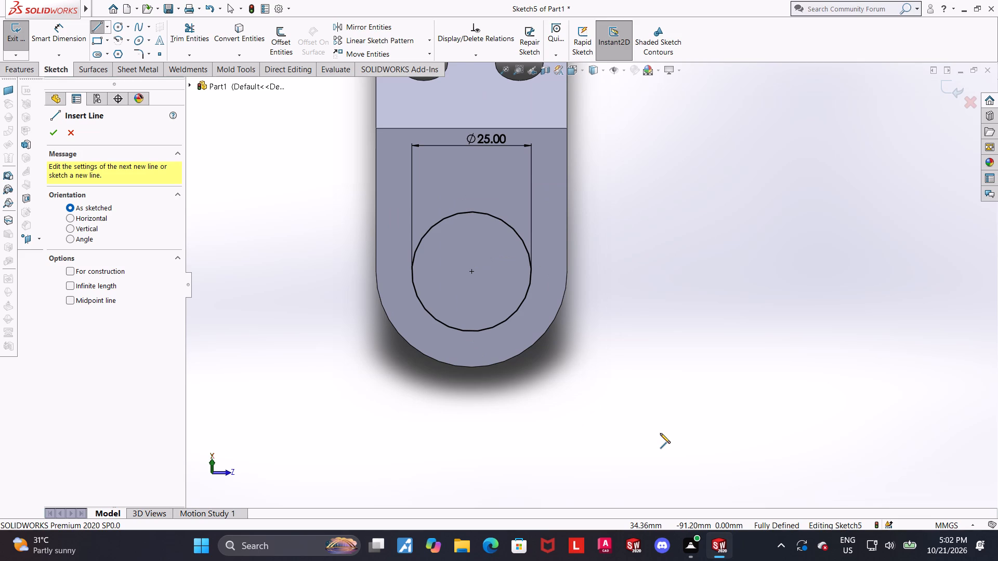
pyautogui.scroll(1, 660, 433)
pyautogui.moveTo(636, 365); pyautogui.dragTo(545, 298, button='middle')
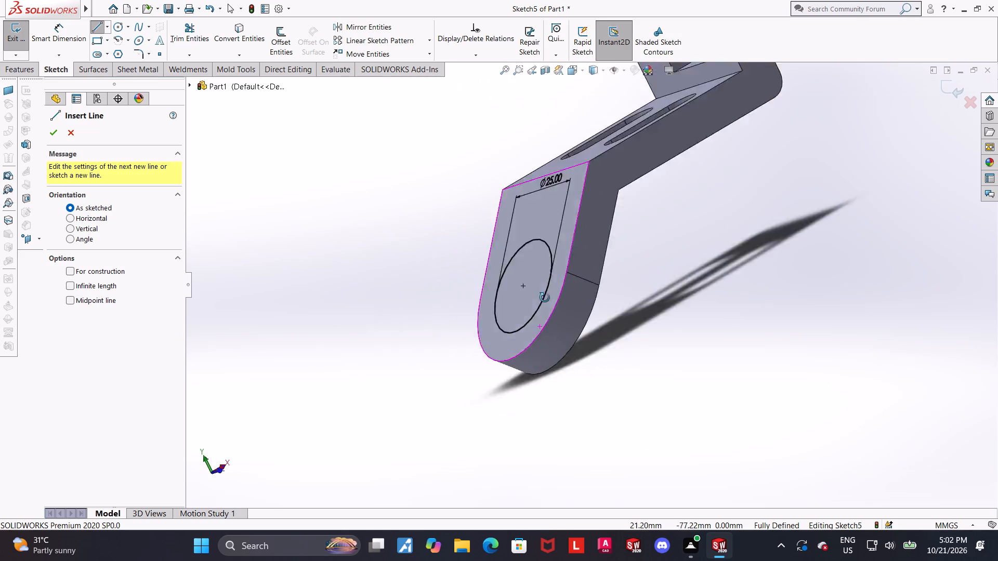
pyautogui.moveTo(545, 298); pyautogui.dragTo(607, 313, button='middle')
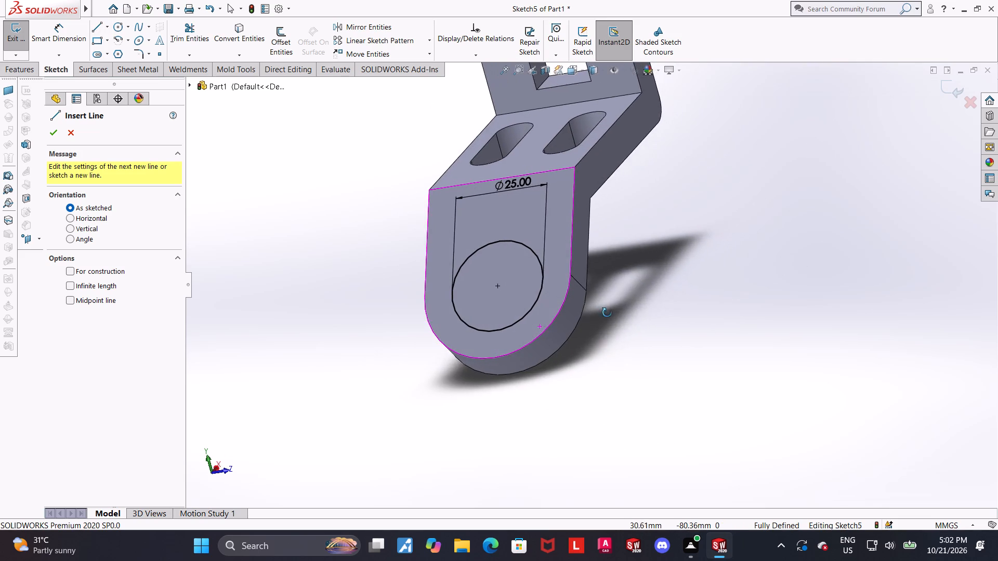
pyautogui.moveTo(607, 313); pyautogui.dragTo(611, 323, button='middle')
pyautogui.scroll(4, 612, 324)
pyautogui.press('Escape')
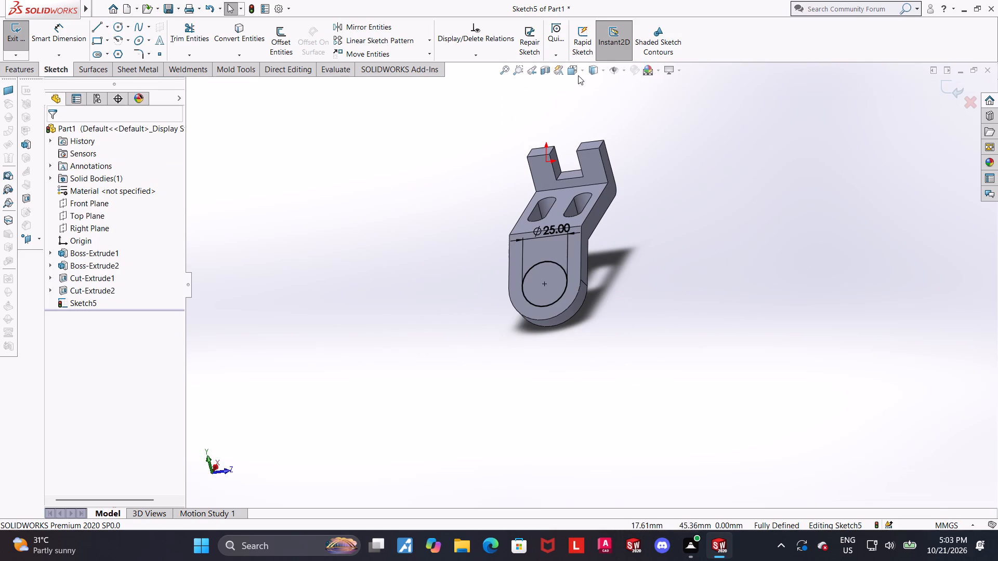
# View the sketch face-on and draw a vertical line about 22.8 mm long from the circle's centre past the leg's rounded end.
pyautogui.click(571, 68)
pyautogui.click(409, 372)
pyautogui.click(80, 306)
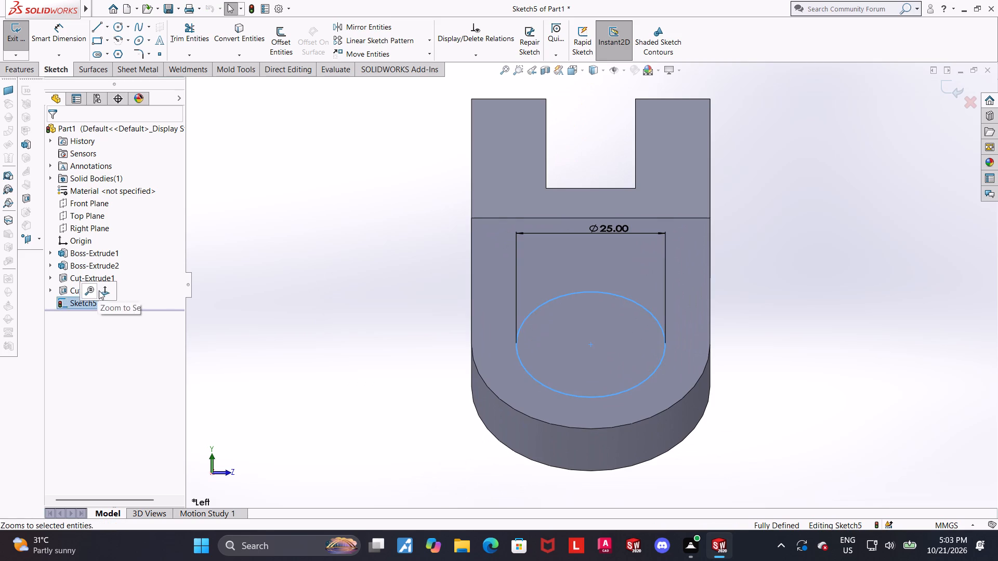
pyautogui.click(100, 289)
pyautogui.click(94, 28)
pyautogui.scroll(-3, 685, 468)
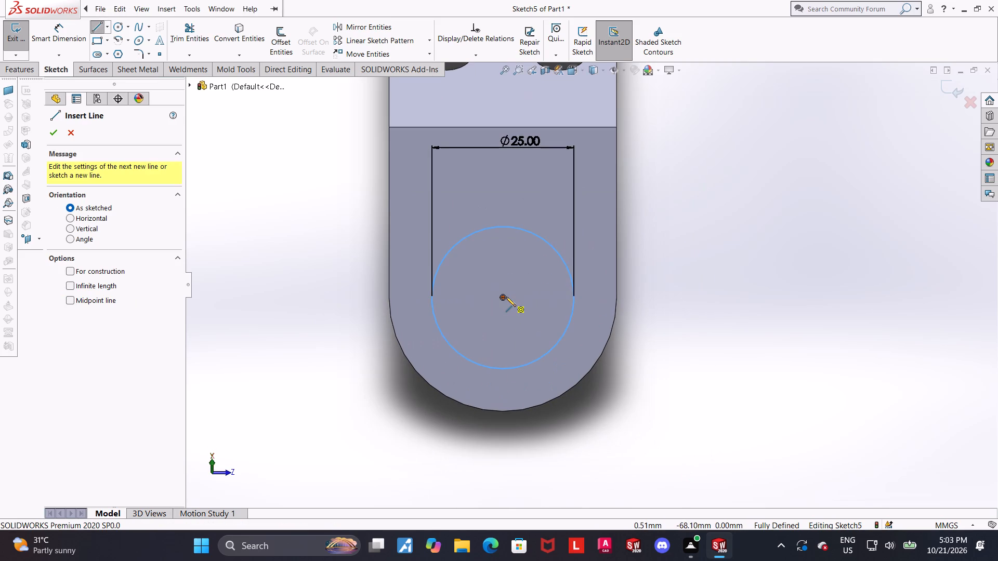
pyautogui.click(506, 297)
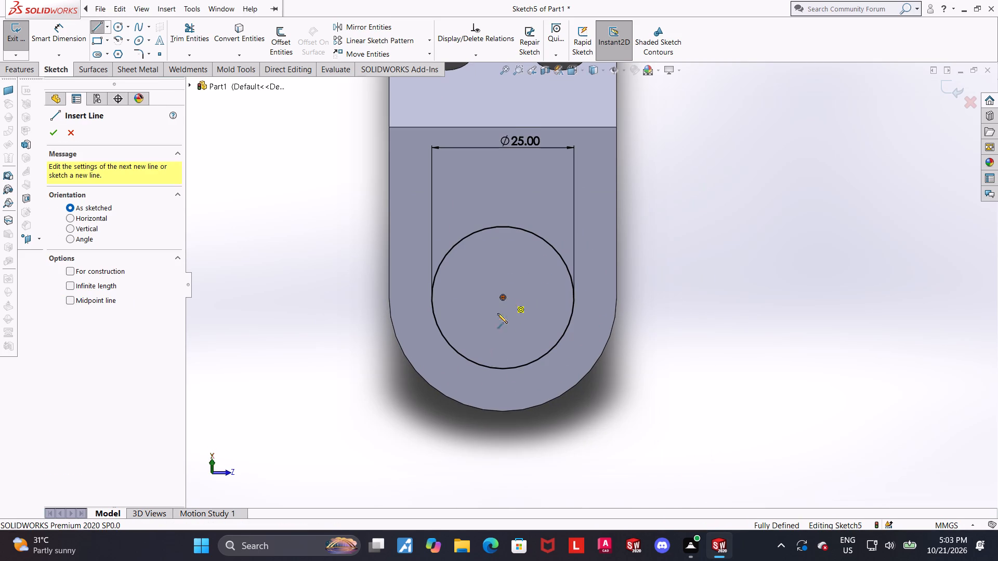
pyautogui.click(502, 427)
pyautogui.press('Escape')
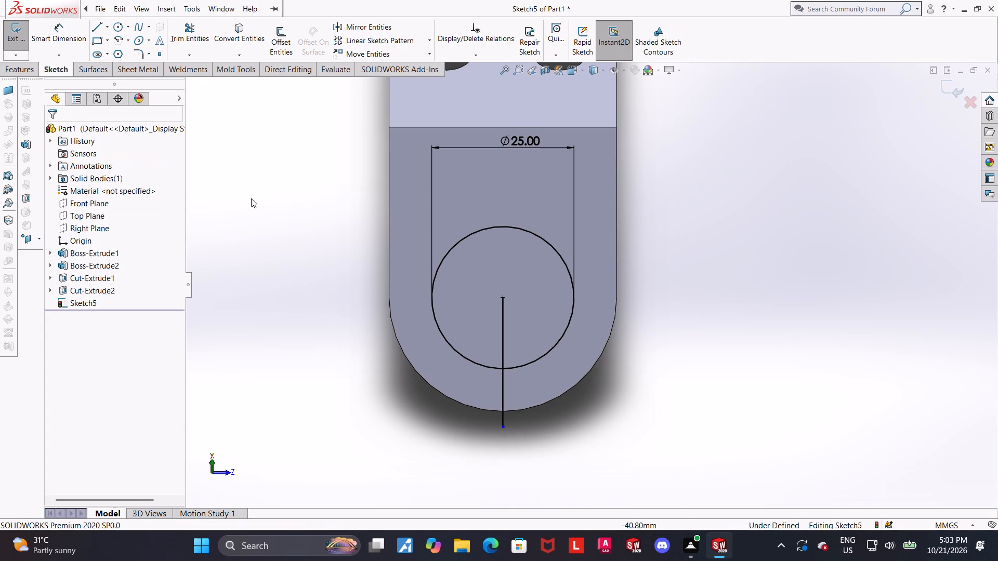
pyautogui.press('Escape')
# Draw an angled line about 25.5 mm long from the circle's centre outward past the leg's rounded edge.
pyautogui.click(103, 31)
pyautogui.click(501, 297)
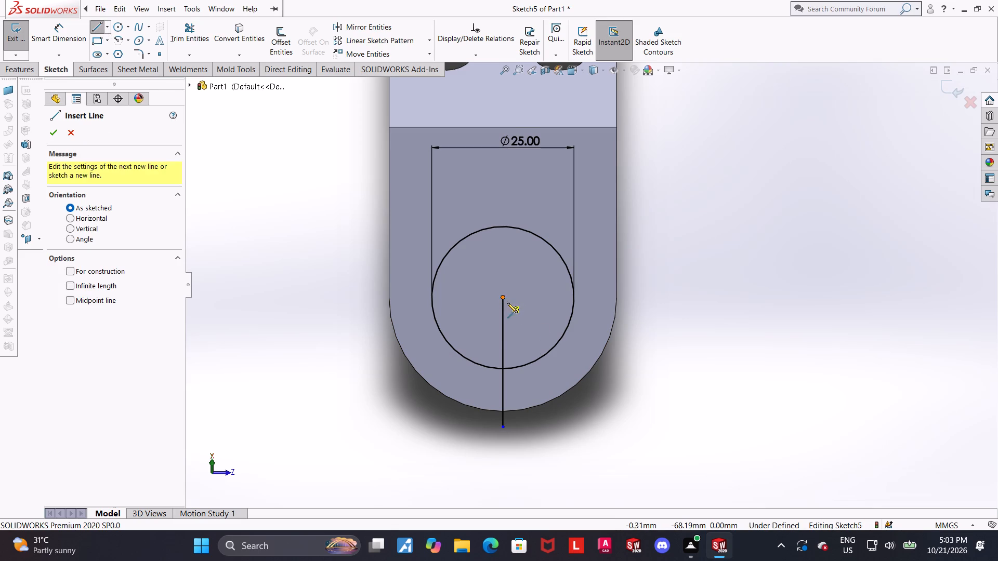
pyautogui.click(603, 403)
pyautogui.press('Escape')
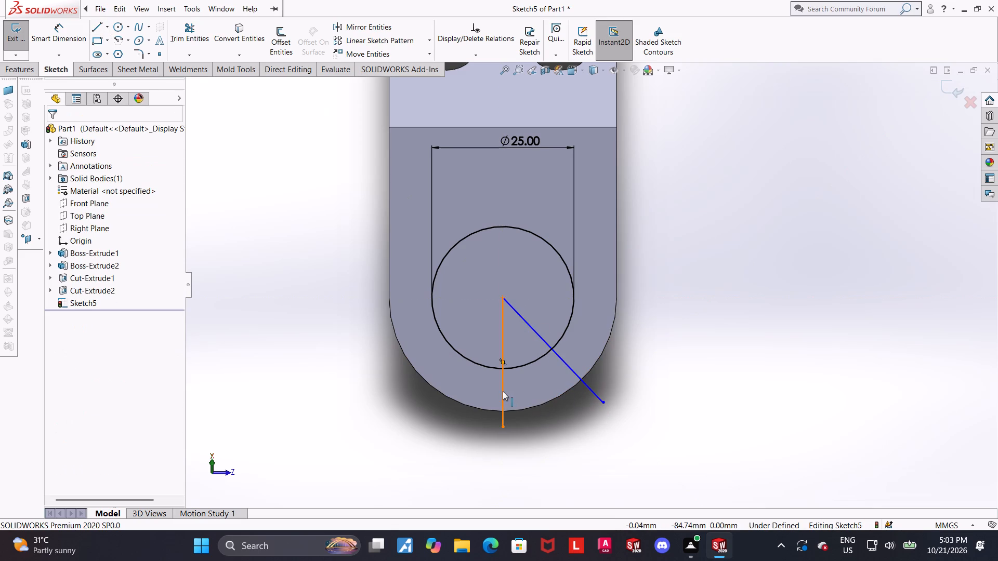
# Convert the vertical and angled lines from the circle's centre to construction geometry.
pyautogui.click(503, 391)
pyautogui.click(547, 364)
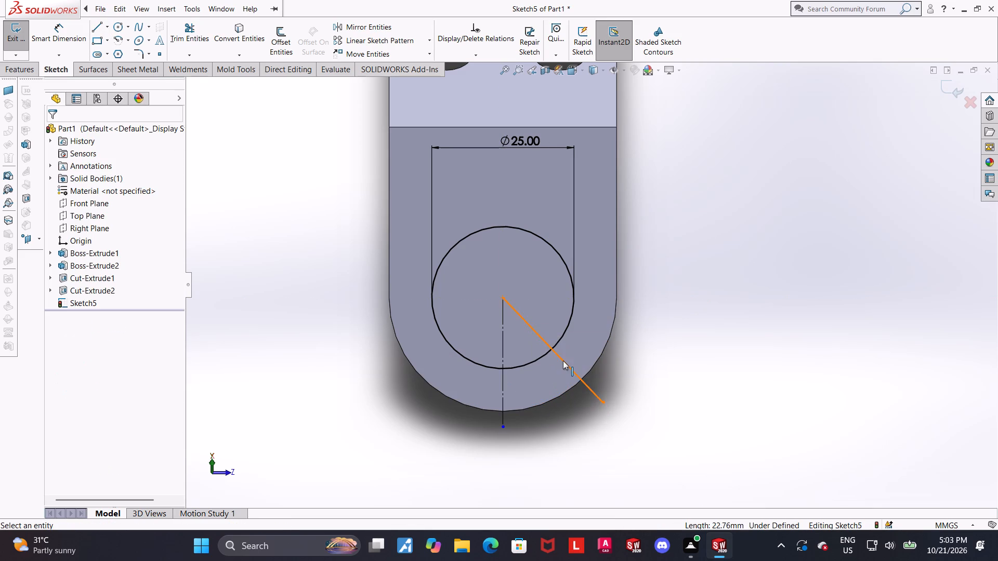
pyautogui.press('Escape')
pyautogui.click(672, 390)
pyautogui.click(569, 370)
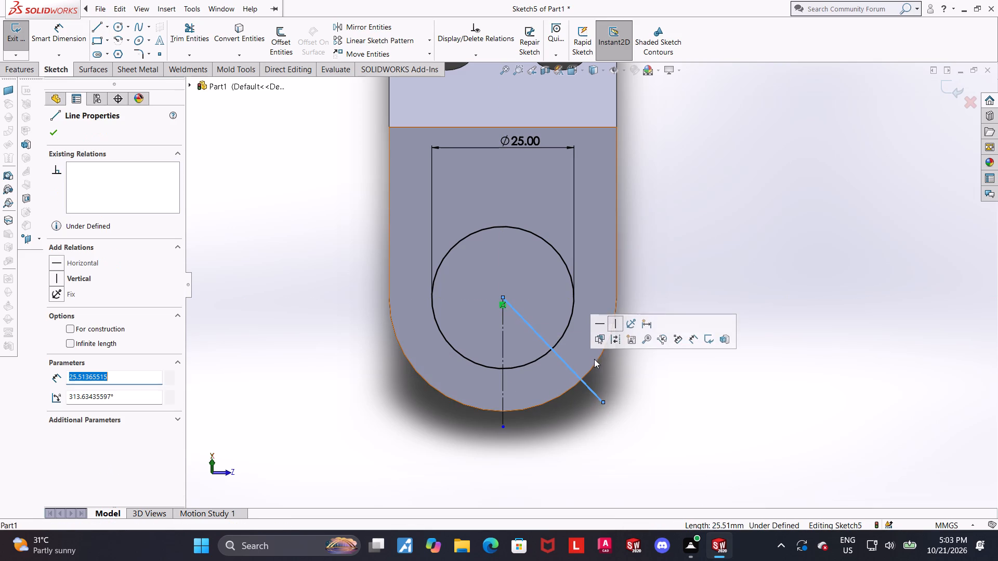
pyautogui.click(613, 342)
pyautogui.press('Escape')
# Dimension the angle between the vertical and angled centerlines to 45°.
pyautogui.click(41, 32)
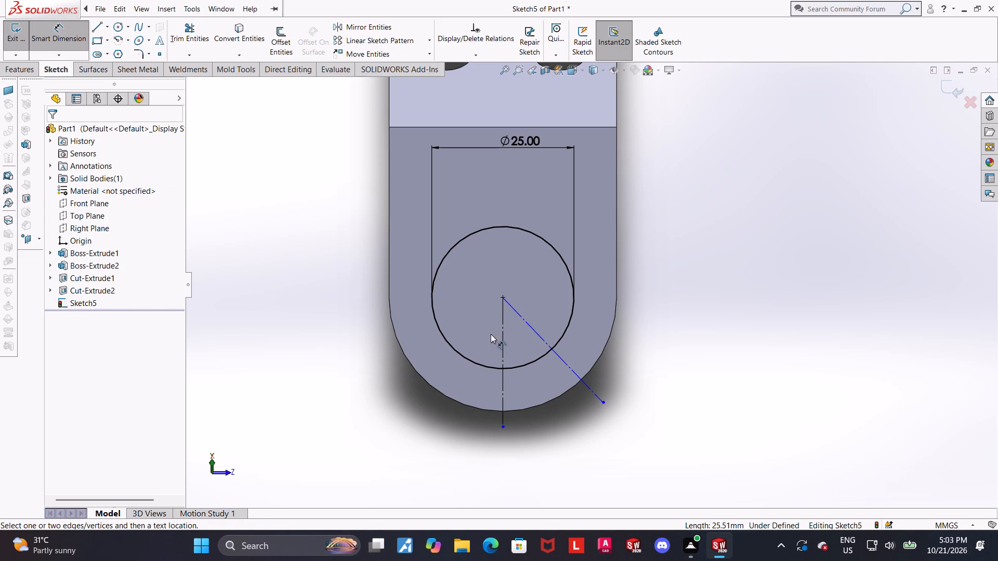
pyautogui.click(500, 364)
pyautogui.click(549, 345)
pyautogui.click(570, 420)
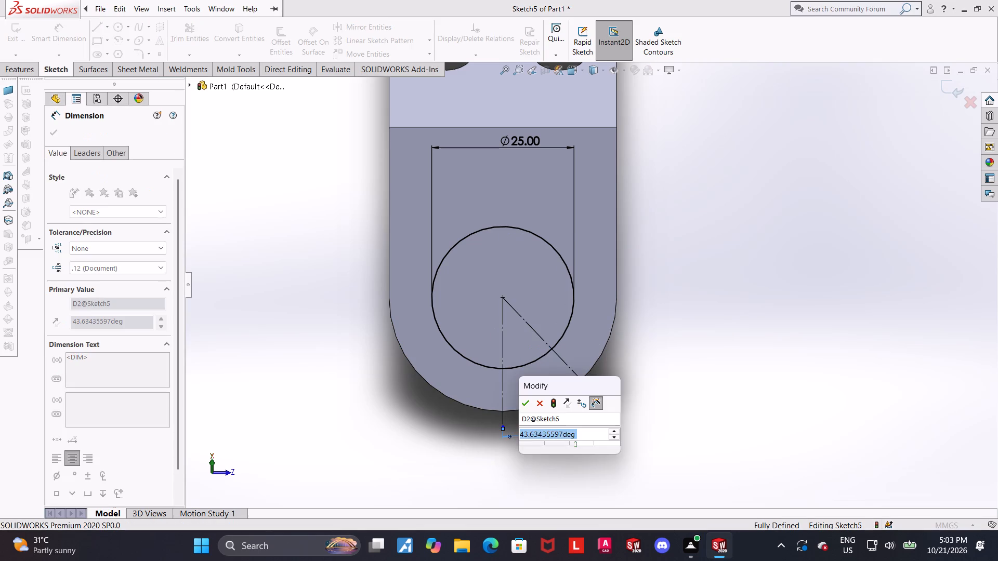
pyautogui.write('45')
pyautogui.press('Return')
pyautogui.press('Escape')
pyautogui.press('Escape')
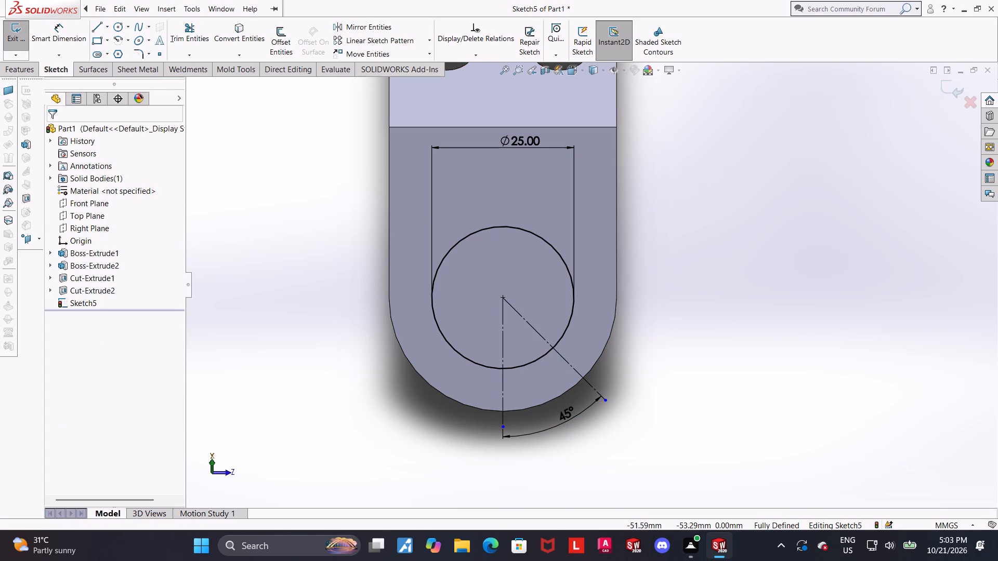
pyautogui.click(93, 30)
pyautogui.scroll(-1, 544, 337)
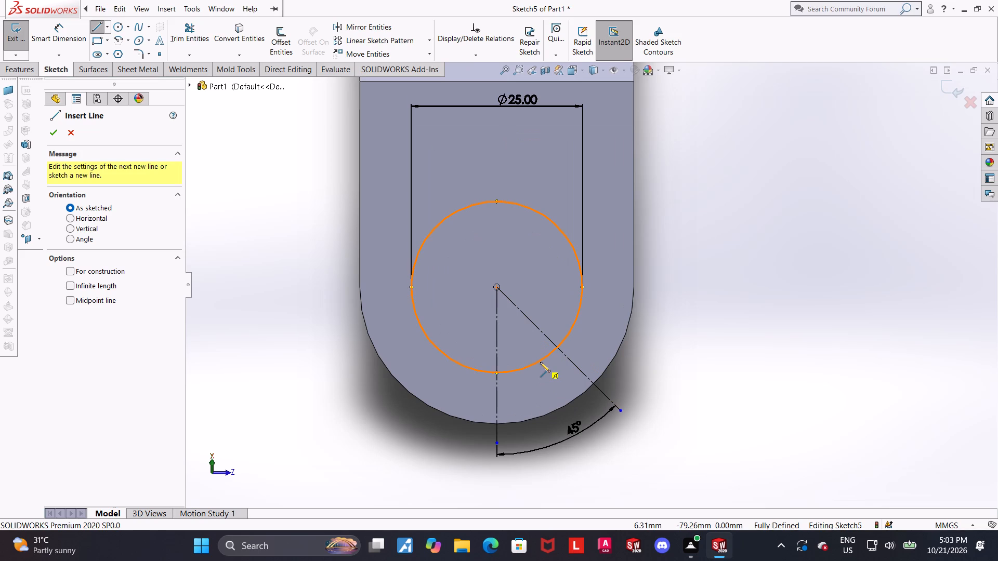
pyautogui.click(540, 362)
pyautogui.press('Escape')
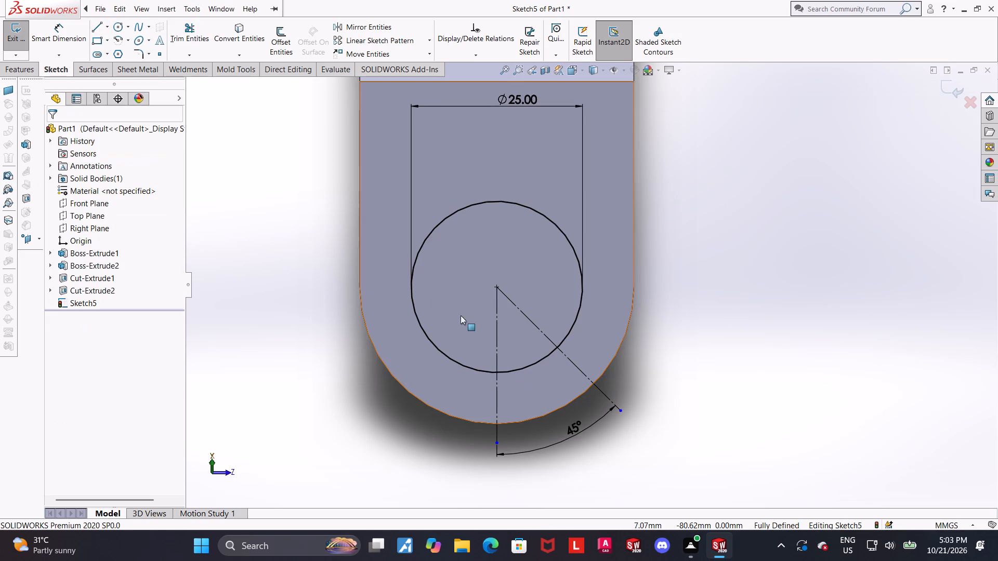
# Draw a solid line along the 45° centerline from the circle to the leg's rounded outer edge.
pyautogui.click(98, 25)
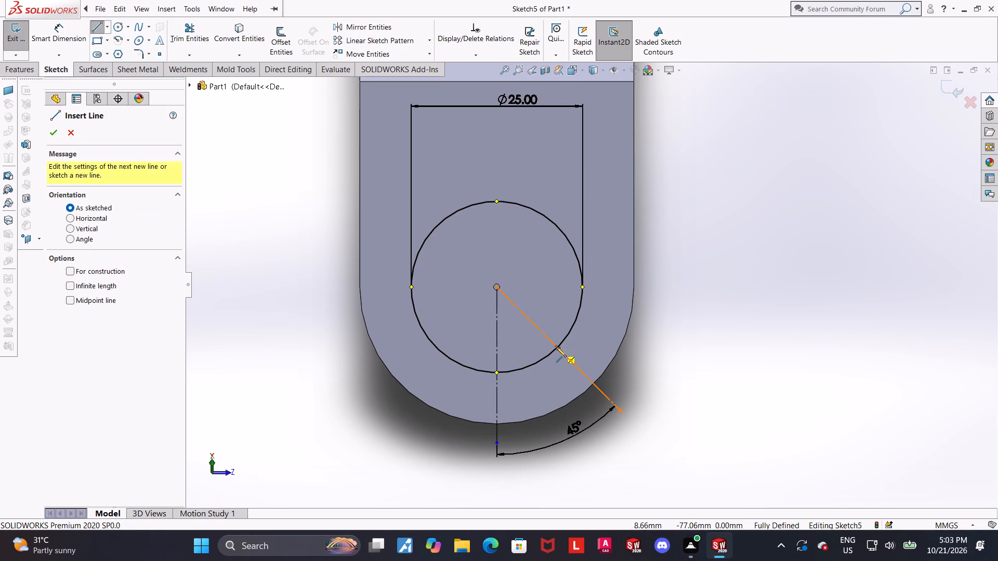
pyautogui.click(556, 347)
pyautogui.click(596, 387)
pyautogui.press('Escape')
pyautogui.press('Escape')
# Make the short solid line collinear with the 45° centerline.
pyautogui.scroll(-2, 641, 395)
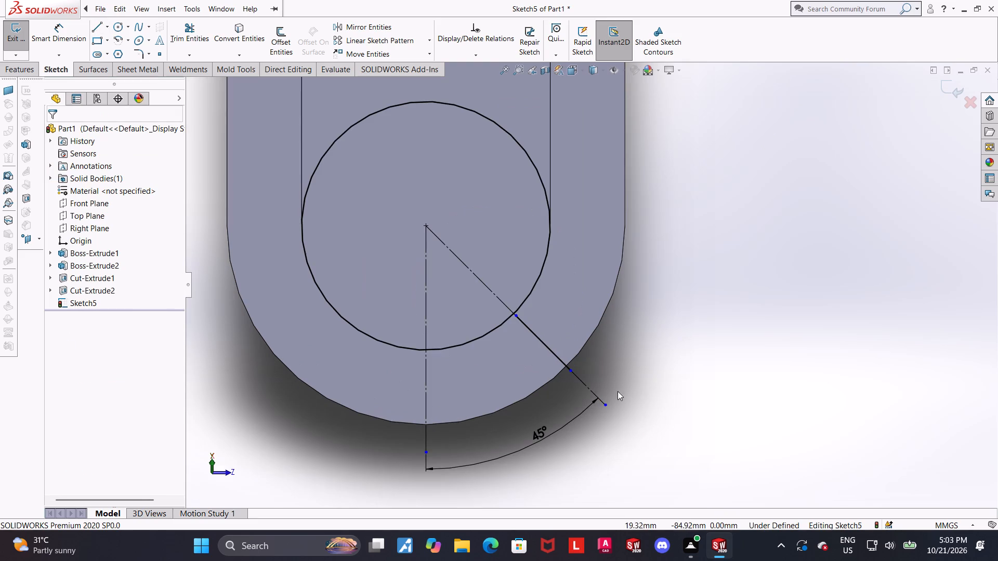
pyautogui.click(586, 388)
pyautogui.keyDown('ctrl'); pyautogui.click(559, 357); pyautogui.keyUp('ctrl')
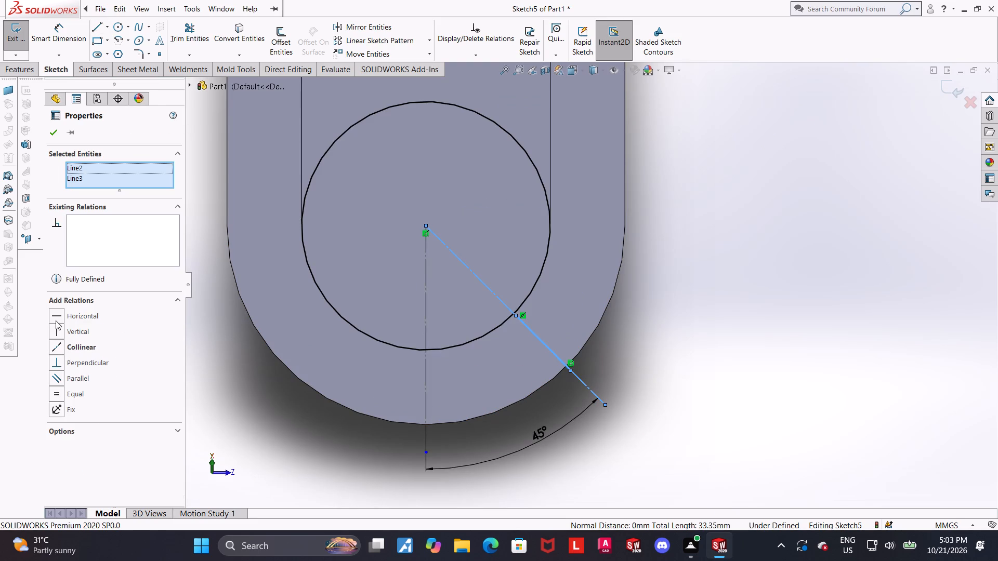
pyautogui.click(58, 342)
pyautogui.click(823, 346)
pyautogui.press('Escape')
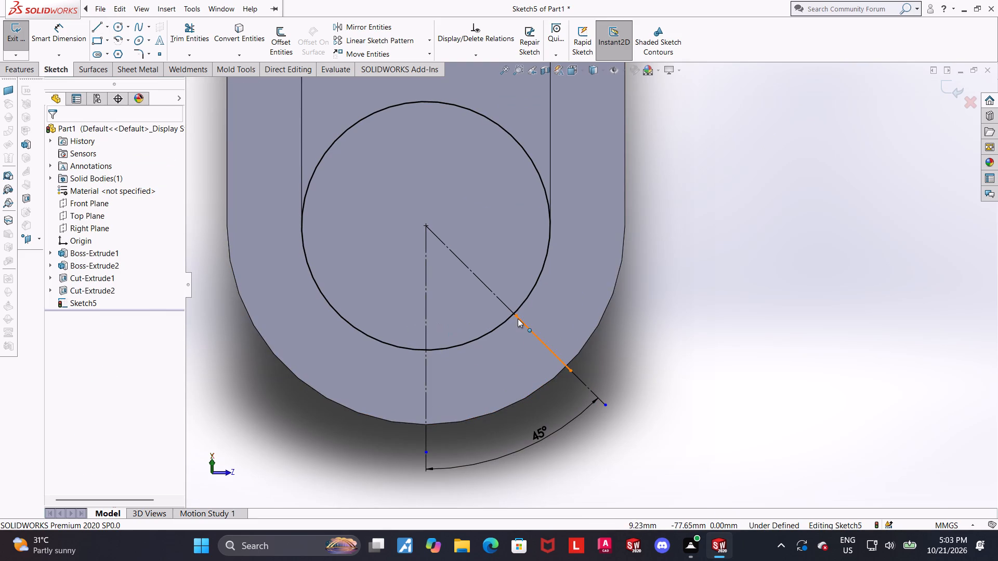
# Make the short line's inner endpoint coincident with the circle and its outer endpoint coincident with the leg's rounded edge.
pyautogui.click(518, 318)
pyautogui.keyDown('ctrl'); pyautogui.click(530, 297); pyautogui.keyUp('ctrl')
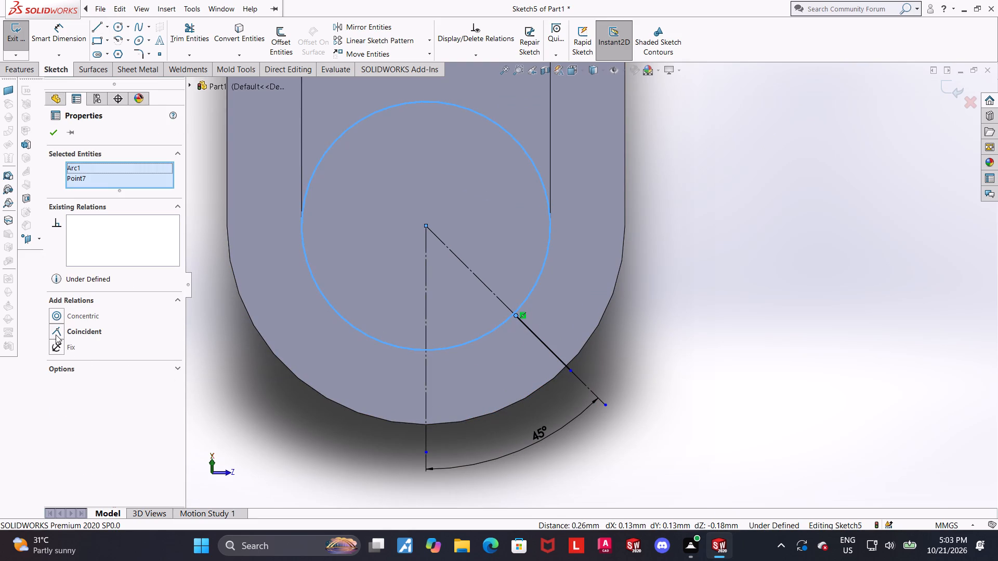
pyautogui.click(55, 333)
pyautogui.click(937, 344)
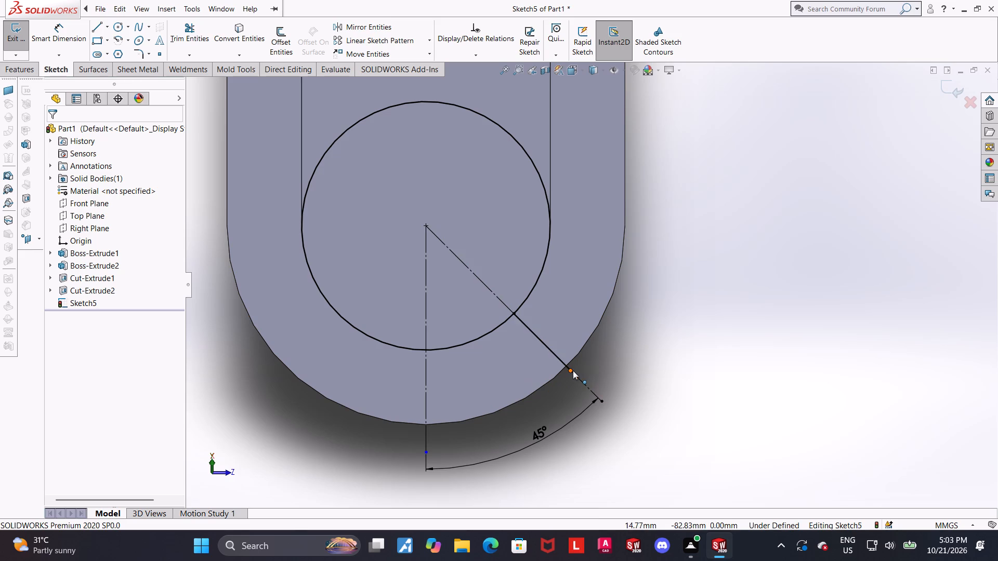
pyautogui.click(573, 370)
pyautogui.keyDown('ctrl'); pyautogui.click(577, 357); pyautogui.keyUp('ctrl')
pyautogui.click(54, 344)
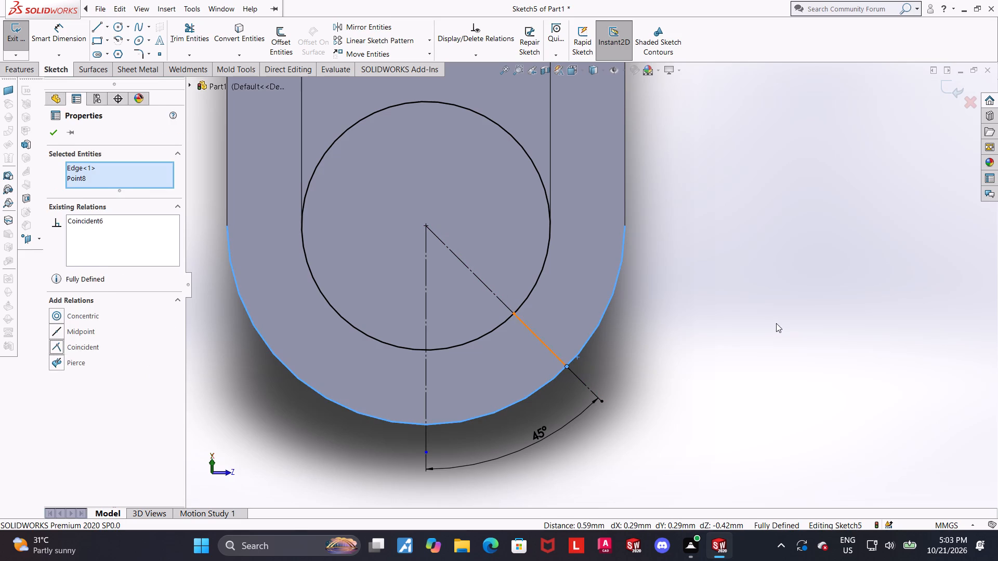
pyautogui.click(776, 323)
# Offset the short 45° line bi-directionally by 2.5 mm, with dimensions added.
pyautogui.click(284, 39)
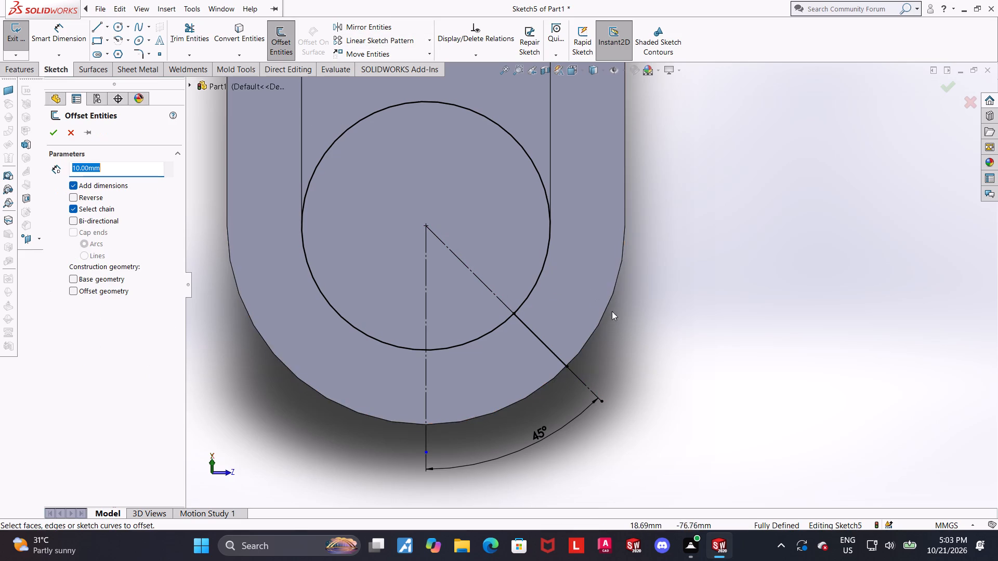
pyautogui.click(536, 336)
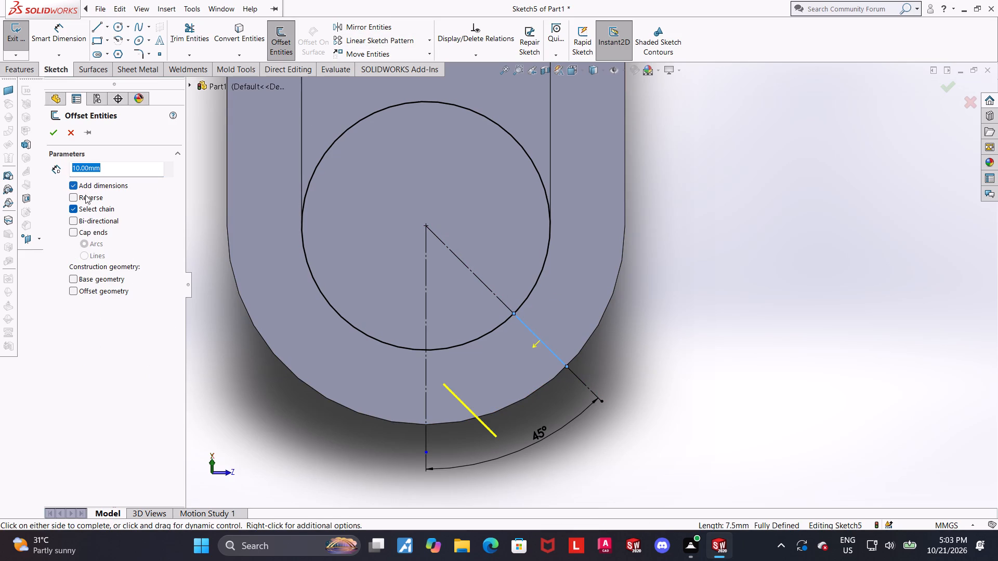
pyautogui.click(74, 216)
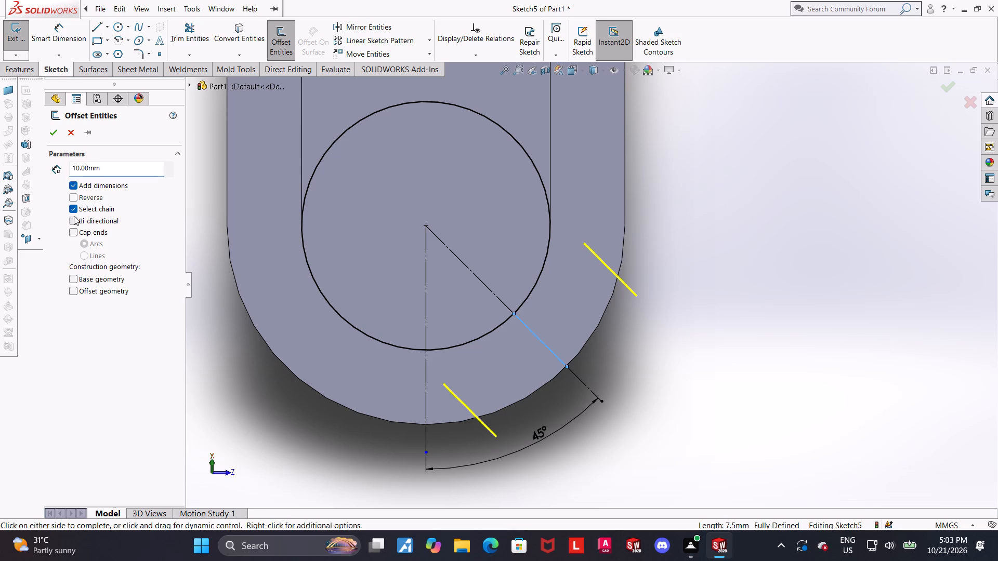
pyautogui.moveTo(113, 165); pyautogui.dragTo(12, 165)
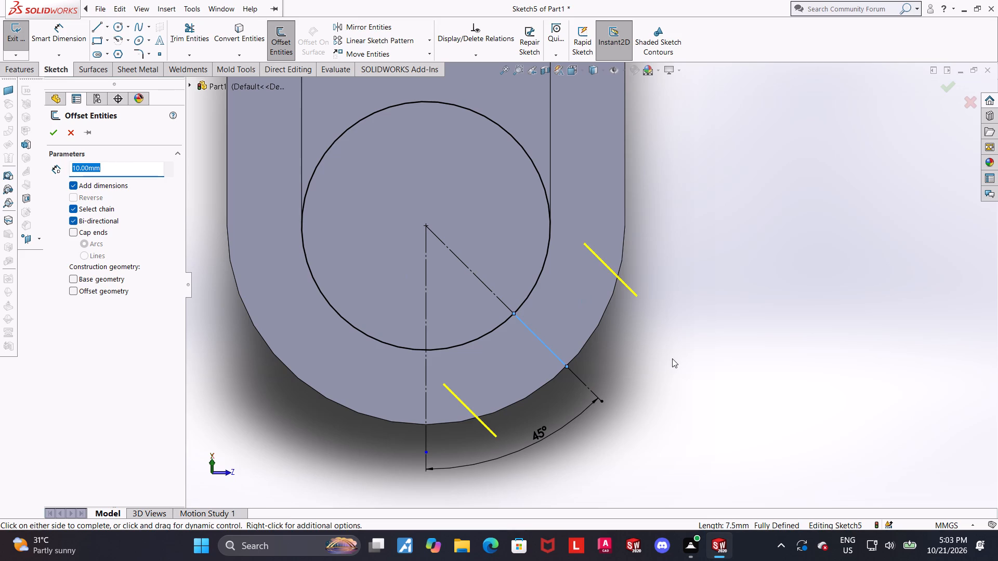
pyautogui.write('2.5')
pyautogui.press('Return')
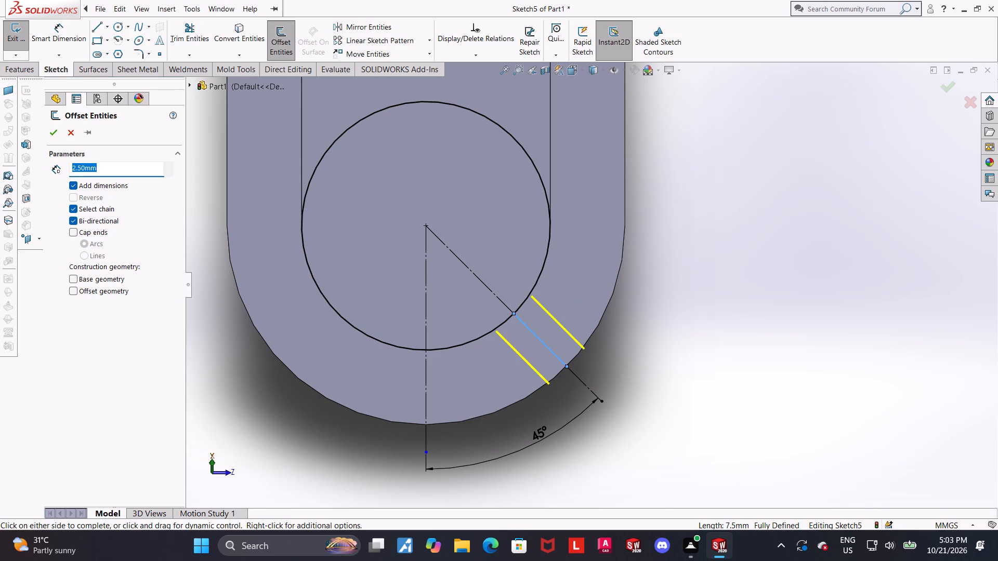
pyautogui.click(51, 137)
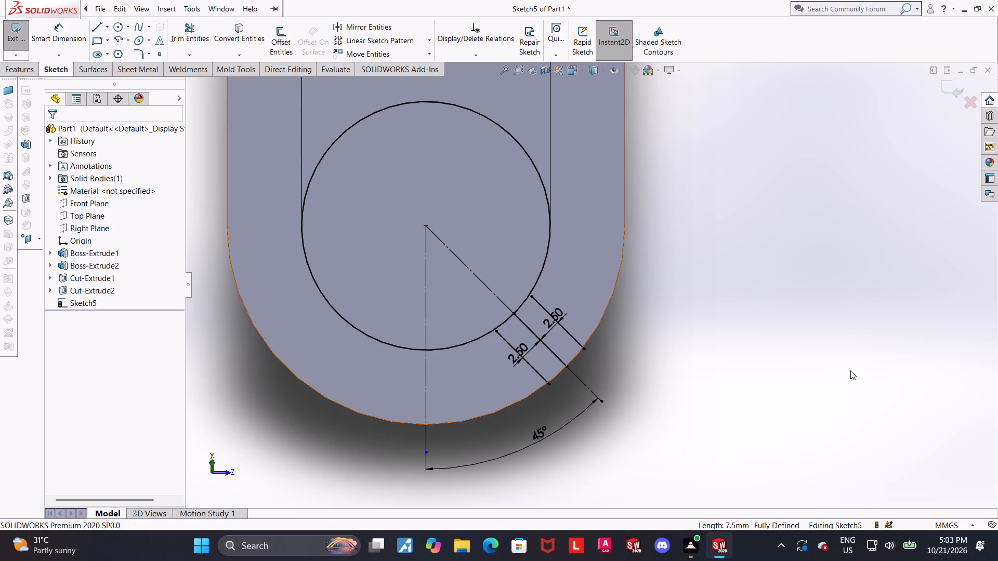
pyautogui.click(850, 370)
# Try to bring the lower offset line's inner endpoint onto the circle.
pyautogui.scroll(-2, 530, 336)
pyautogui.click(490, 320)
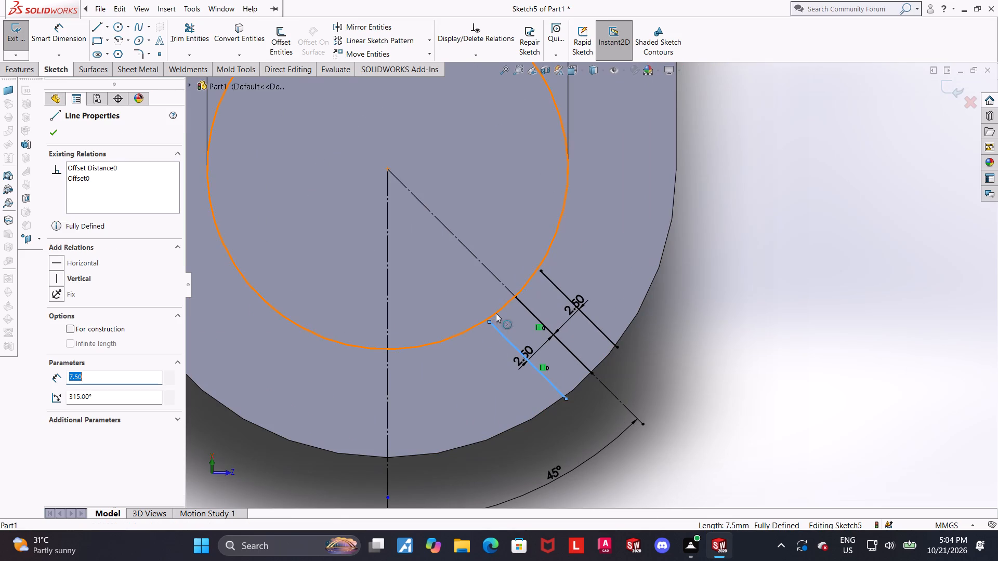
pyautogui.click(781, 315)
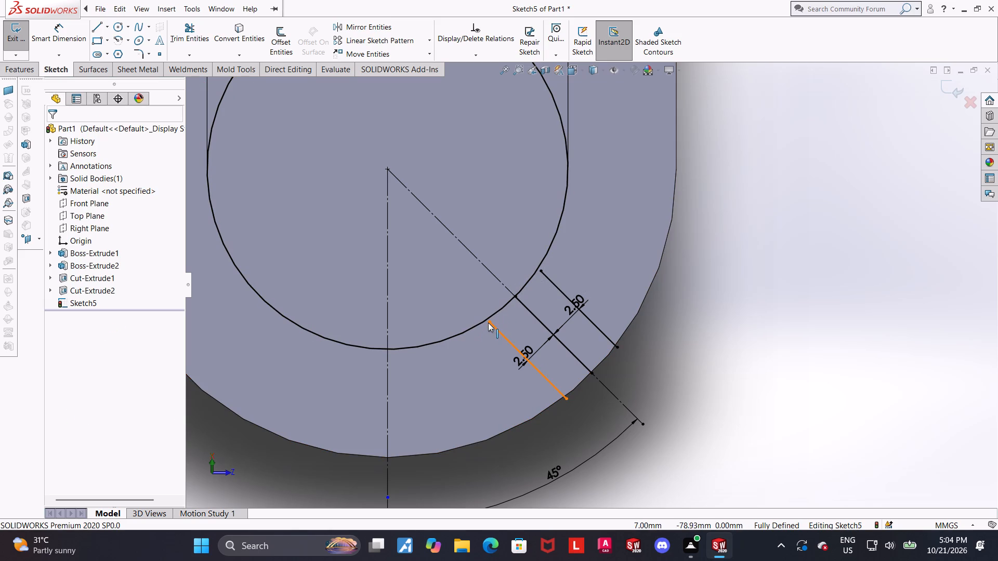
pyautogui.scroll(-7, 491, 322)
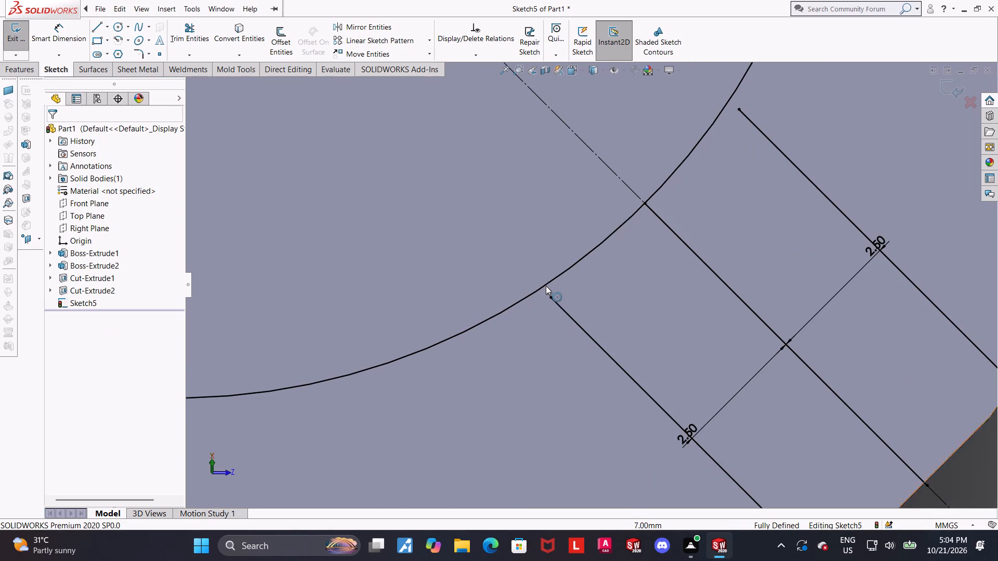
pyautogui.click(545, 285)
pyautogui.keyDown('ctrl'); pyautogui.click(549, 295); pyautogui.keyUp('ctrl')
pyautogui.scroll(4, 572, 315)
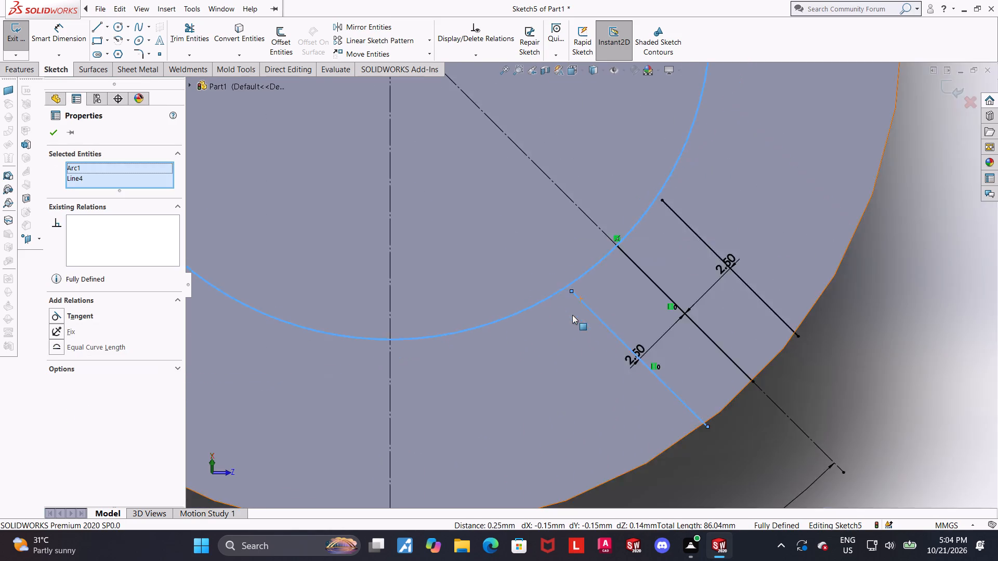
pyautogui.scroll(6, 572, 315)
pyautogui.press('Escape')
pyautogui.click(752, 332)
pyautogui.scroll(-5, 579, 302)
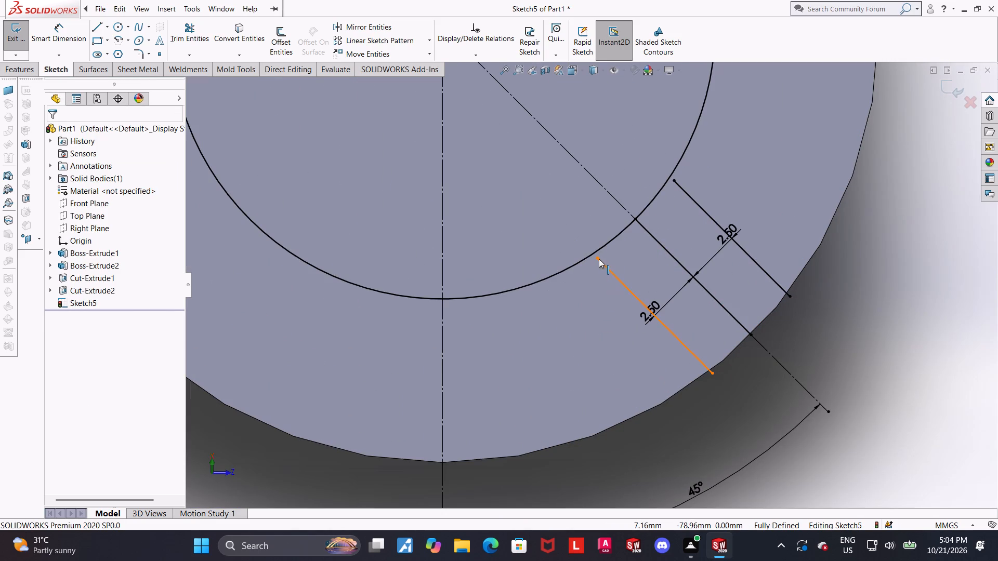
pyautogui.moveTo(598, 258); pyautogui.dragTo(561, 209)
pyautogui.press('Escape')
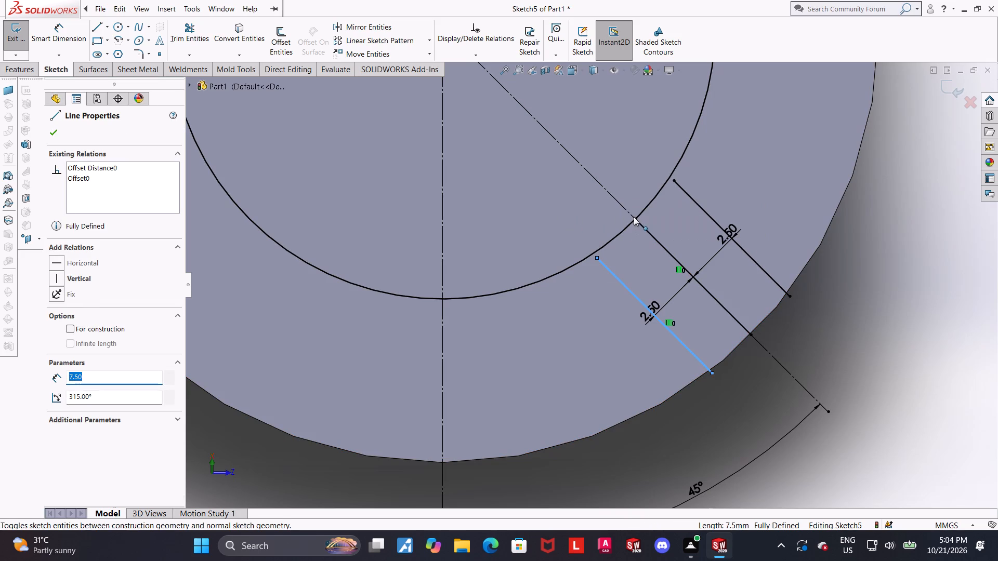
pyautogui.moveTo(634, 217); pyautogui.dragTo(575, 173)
# Undo the 2.5 mm bi-directional offset, the short line's relations and the short solid line on the 45° centerline.
pyautogui.hotkey('ctrl', 'z')
pyautogui.hotkey('ctrl', 'z')
pyautogui.hotkey('ctrl', 'z')
pyautogui.hotkey('ctrl', 'z')
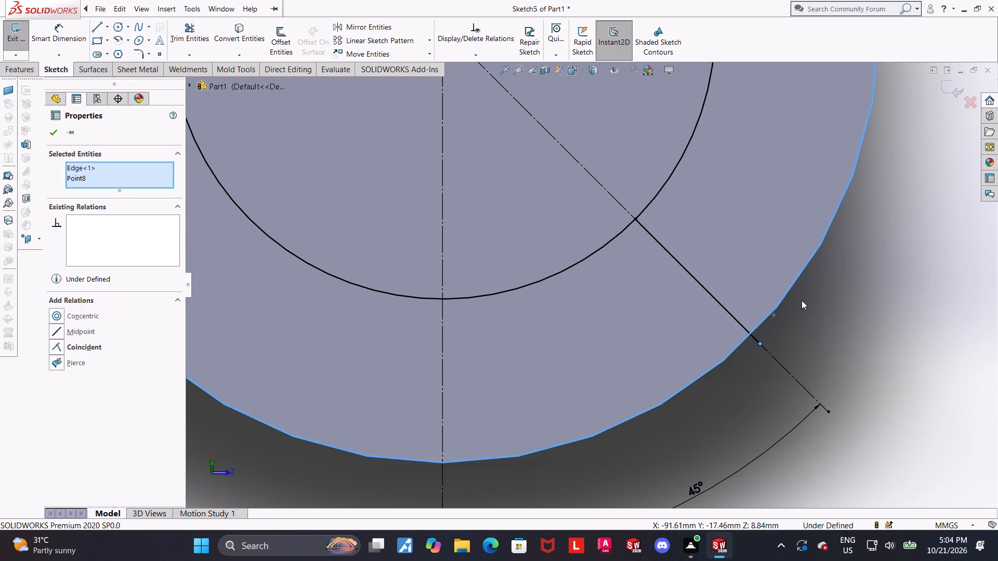
pyautogui.hotkey('ctrl', 'z')
pyautogui.scroll(3, 839, 317)
pyautogui.hotkey('ctrl', 'z')
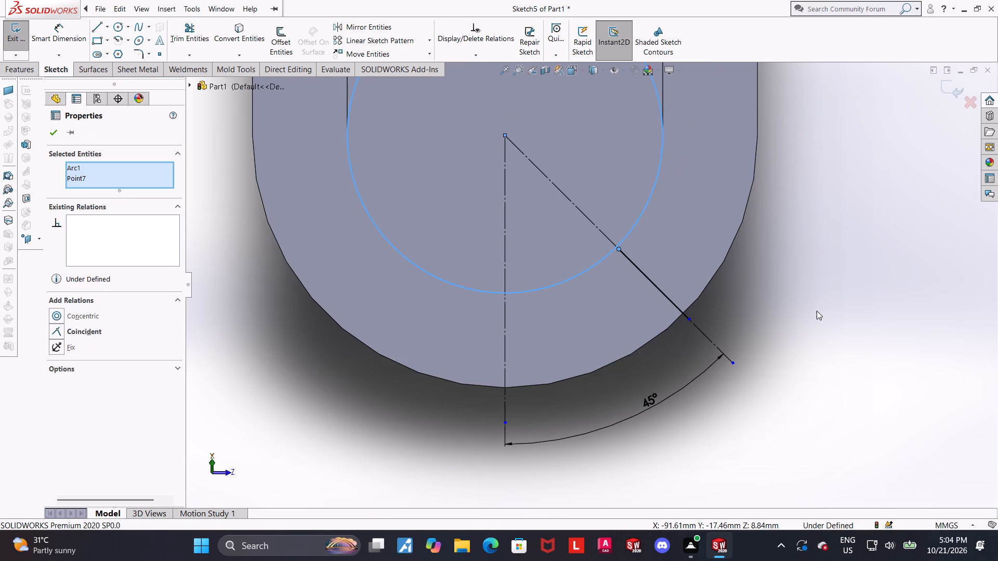
pyautogui.scroll(-1, 806, 310)
pyautogui.hotkey('ctrl', 'z')
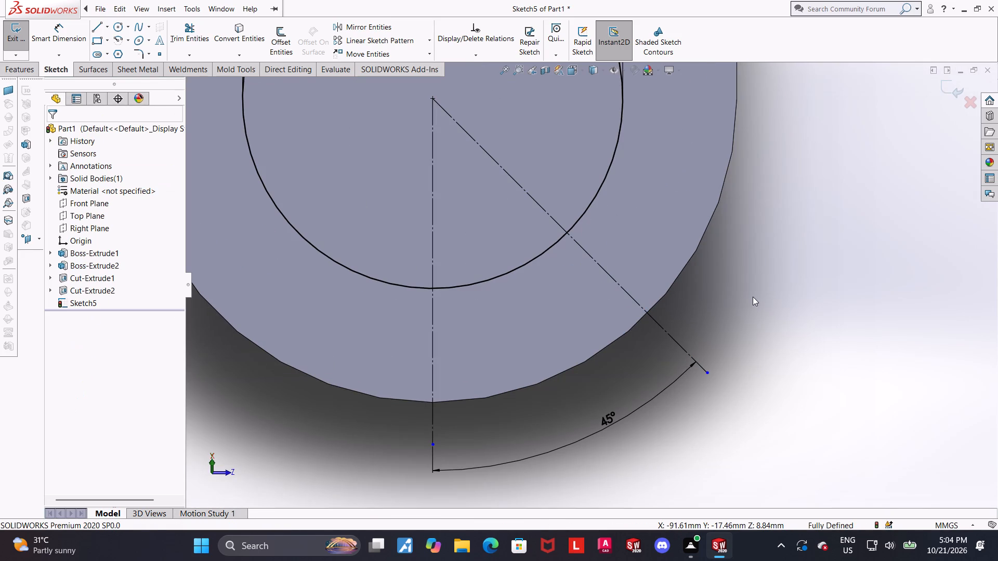
pyautogui.scroll(6, 753, 297)
pyautogui.scroll(-2, 572, 267)
pyautogui.press('Escape')
# Draw two solid lines about 10 mm long, one on each side of the 45° centerline, crossing the circle and the leg's rounded edge.
pyautogui.click(100, 27)
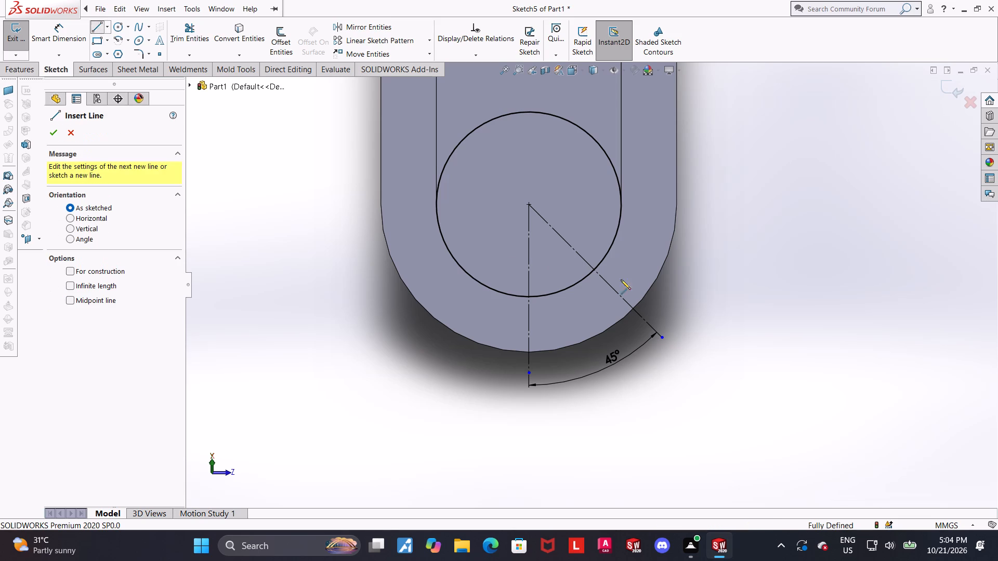
pyautogui.scroll(-4, 667, 284)
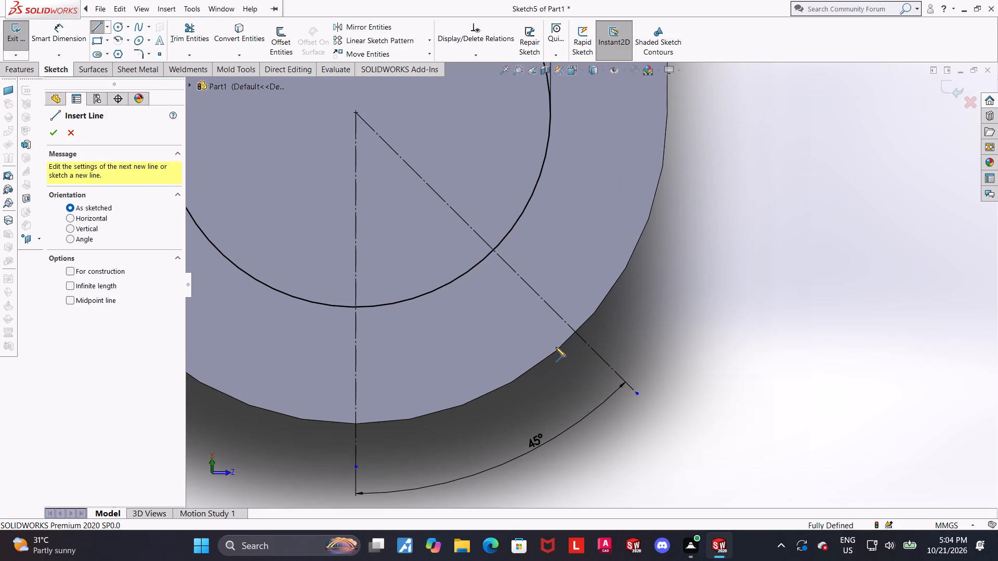
pyautogui.click(448, 244)
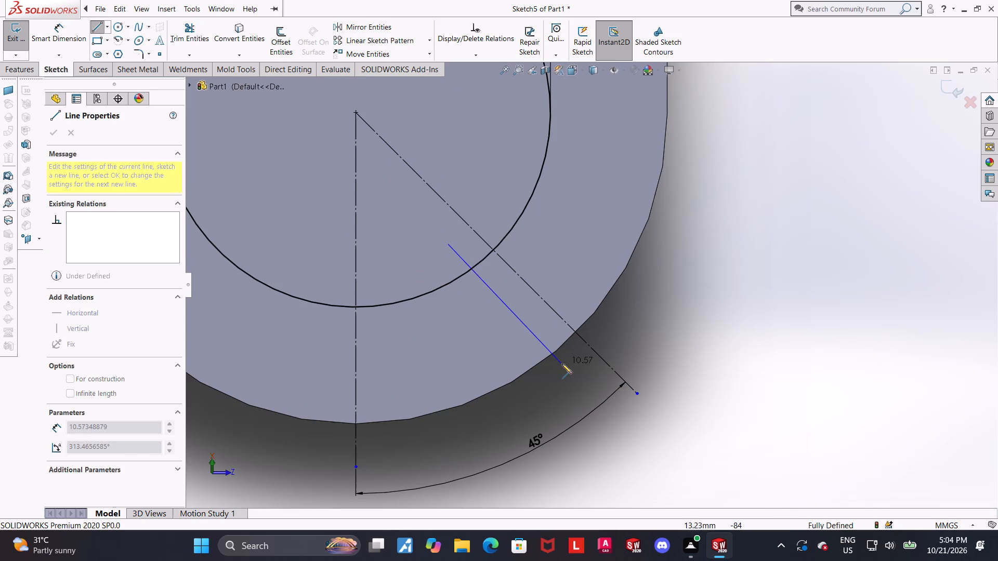
pyautogui.click(562, 364)
pyautogui.press('Escape')
pyautogui.press('Escape')
pyautogui.click(97, 23)
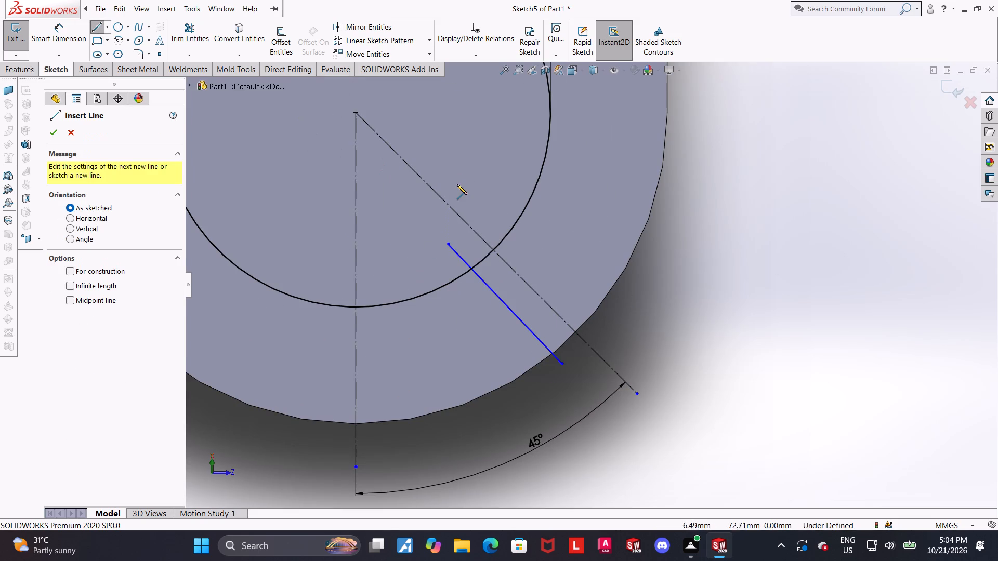
pyautogui.click(487, 210)
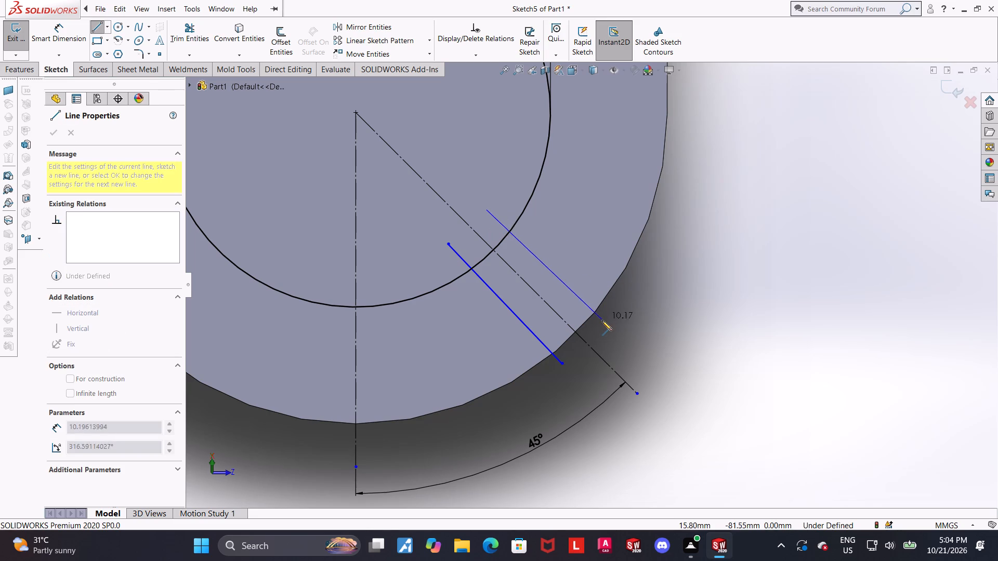
pyautogui.click(602, 324)
pyautogui.press('Escape')
pyautogui.press('Escape')
pyautogui.press('Escape')
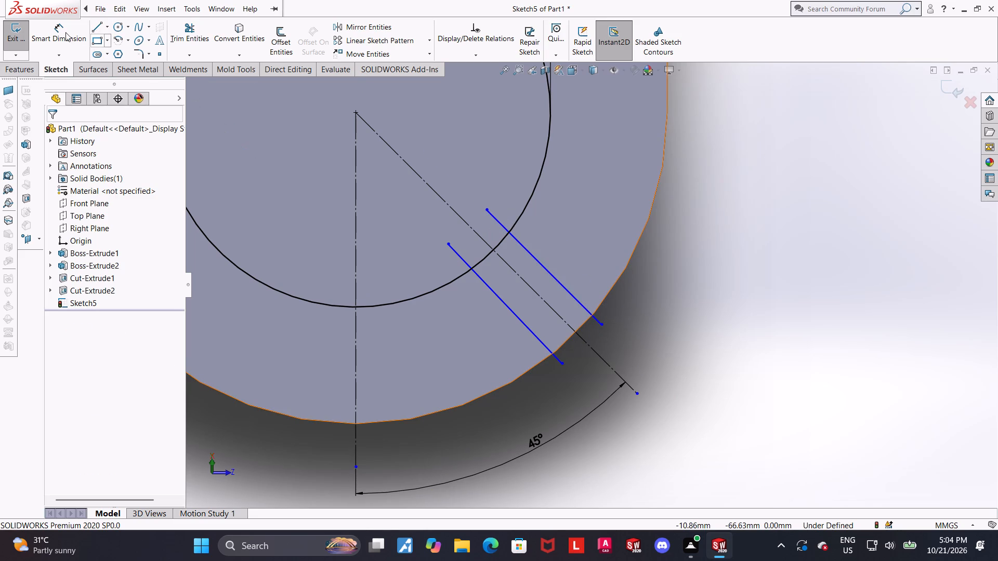
# Close the slit's outer end with a line about 3.6 mm long joining the two side lines' outer endpoints.
pyautogui.click(97, 26)
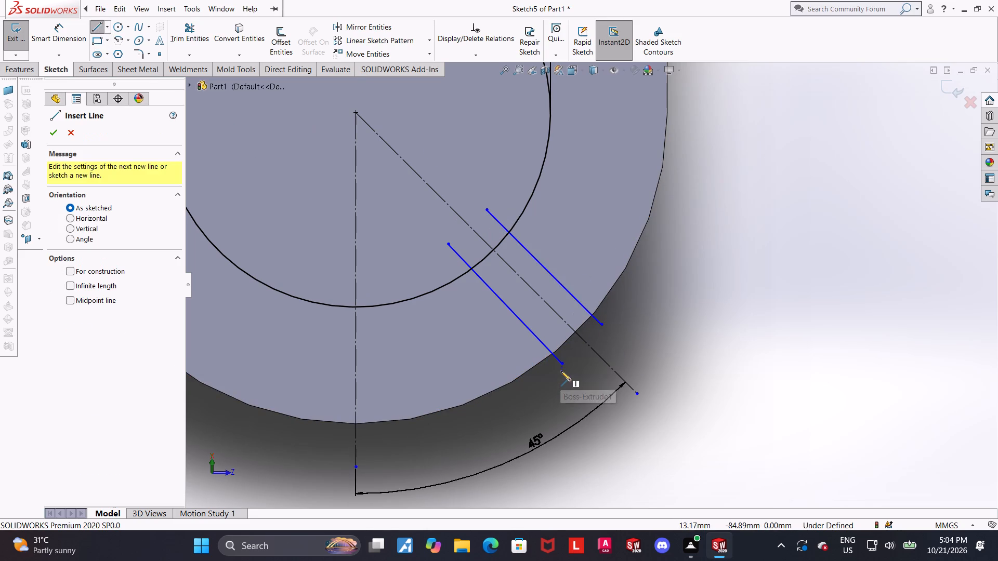
pyautogui.click(562, 366)
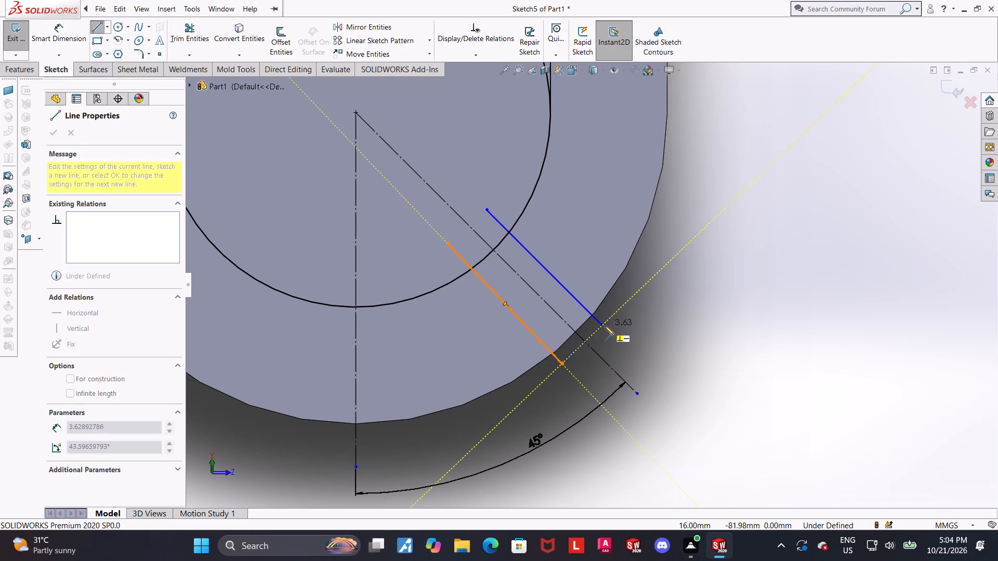
pyautogui.click(603, 325)
pyautogui.press('Escape')
pyautogui.press('Escape')
pyautogui.press('Escape')
pyautogui.press('Escape')
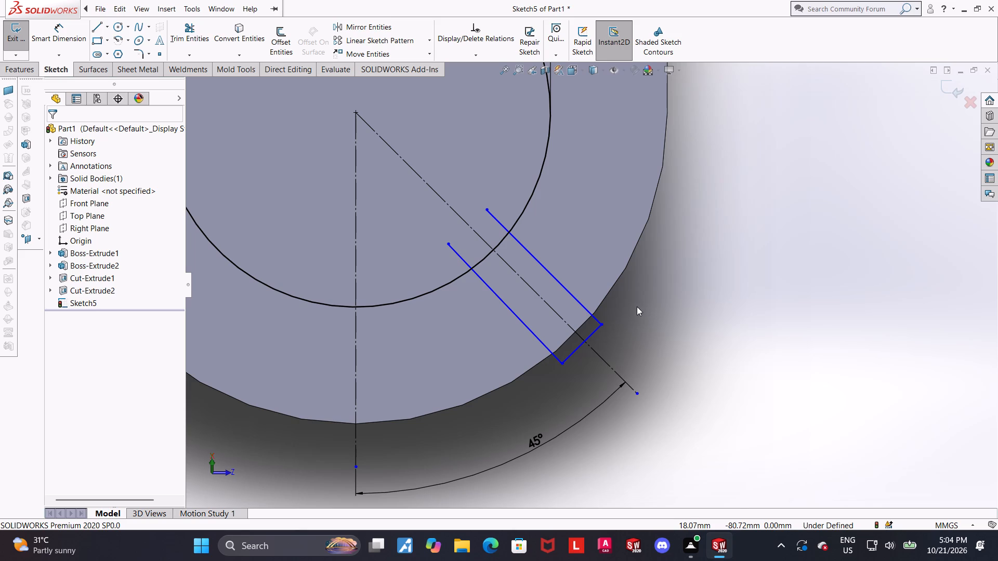
# Make the two slit side lines symmetric about the 45° centerline.
pyautogui.scroll(2, 637, 306)
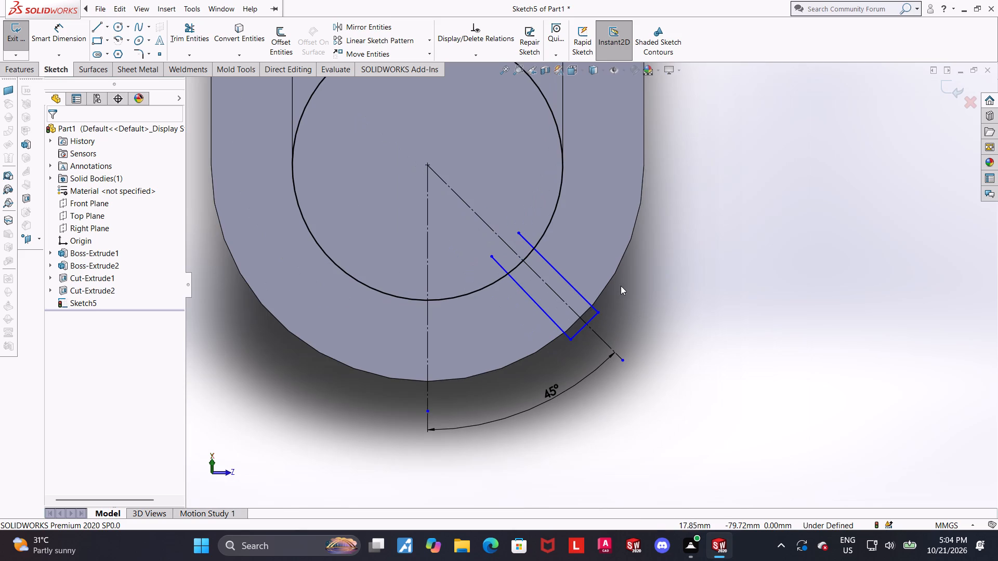
pyautogui.scroll(-1, 611, 291)
pyautogui.click(793, 258)
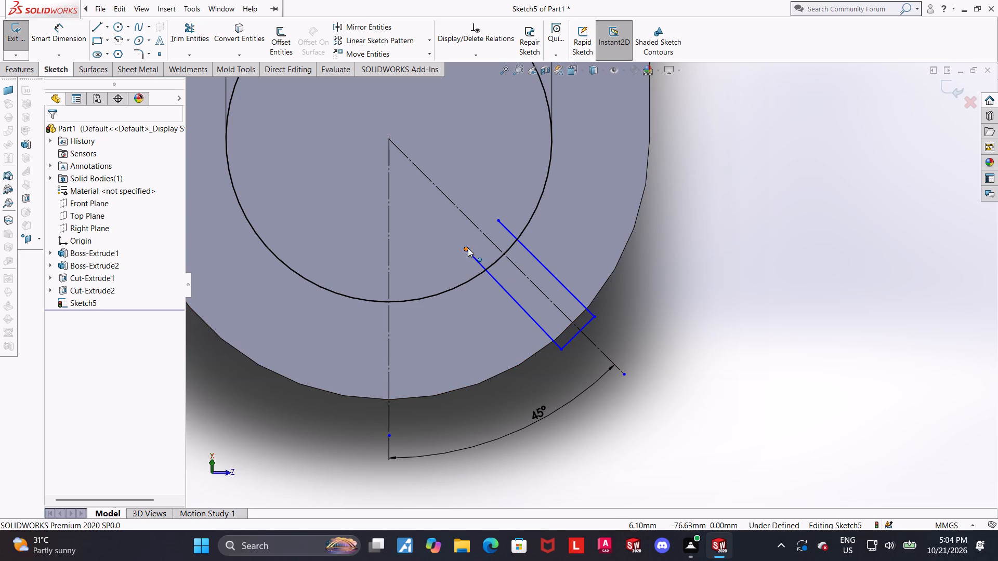
pyautogui.click(543, 293)
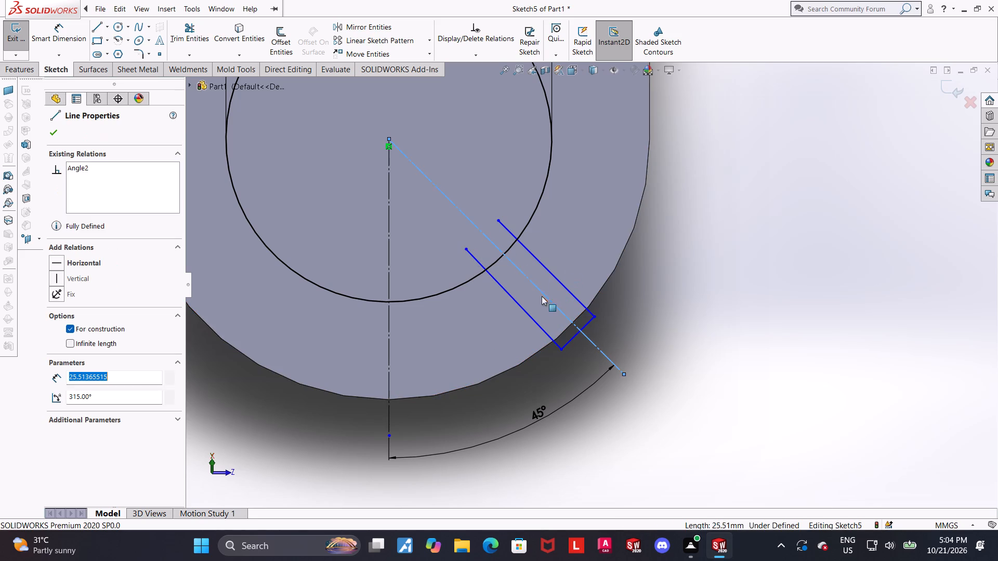
pyautogui.keyDown('ctrl'); pyautogui.click(519, 302); pyautogui.keyUp('ctrl')
pyautogui.keyDown('ctrl'); pyautogui.click(557, 276); pyautogui.keyUp('ctrl')
pyautogui.click(763, 295)
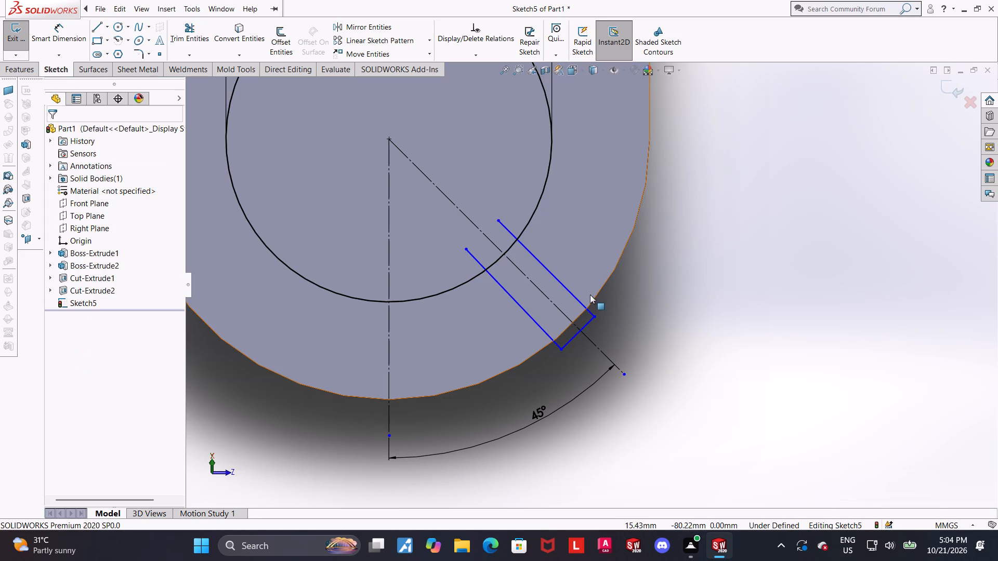
pyautogui.click(572, 293)
pyautogui.keyDown('ctrl'); pyautogui.click(550, 301); pyautogui.keyUp('ctrl')
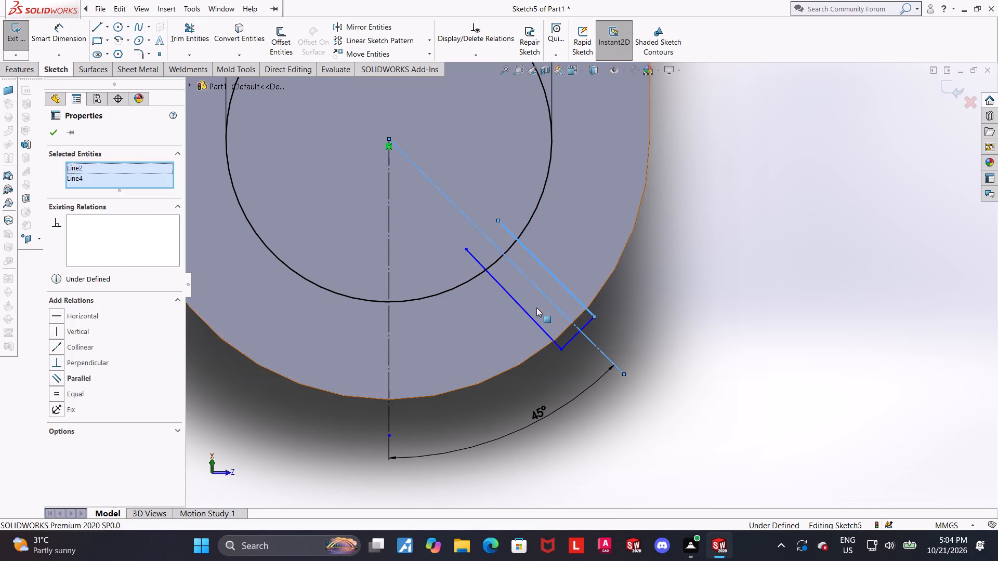
pyautogui.keyDown('ctrl'); pyautogui.click(527, 313); pyautogui.keyUp('ctrl')
pyautogui.click(56, 404)
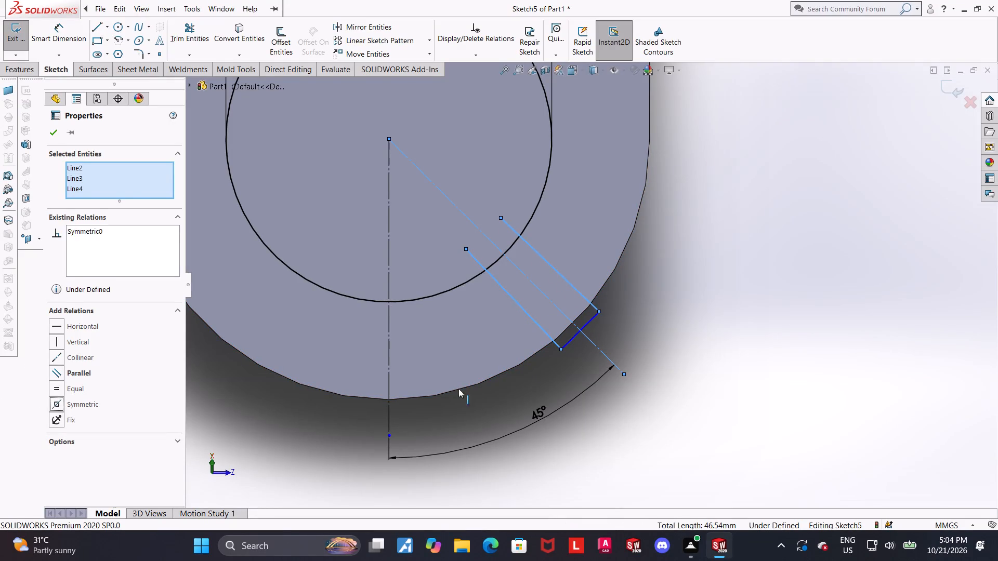
pyautogui.click(865, 329)
# Make the two slit side lines parallel to the 45° centerline.
pyautogui.keyDown('ctrl'); pyautogui.click(547, 299); pyautogui.keyUp('ctrl')
pyautogui.keyDown('ctrl'); pyautogui.click(525, 312); pyautogui.keyUp('ctrl')
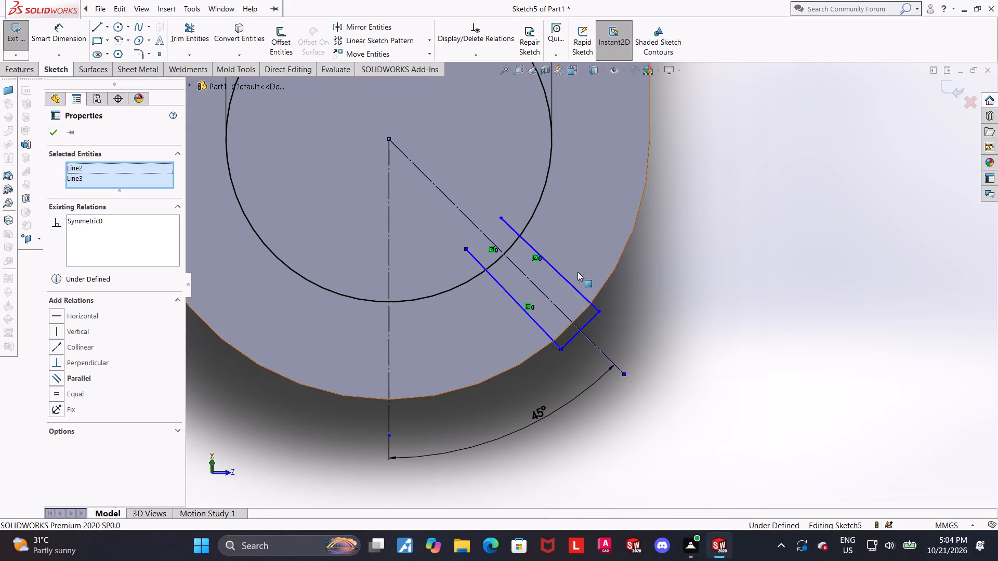
pyautogui.keyDown('ctrl'); pyautogui.click(567, 280); pyautogui.keyUp('ctrl')
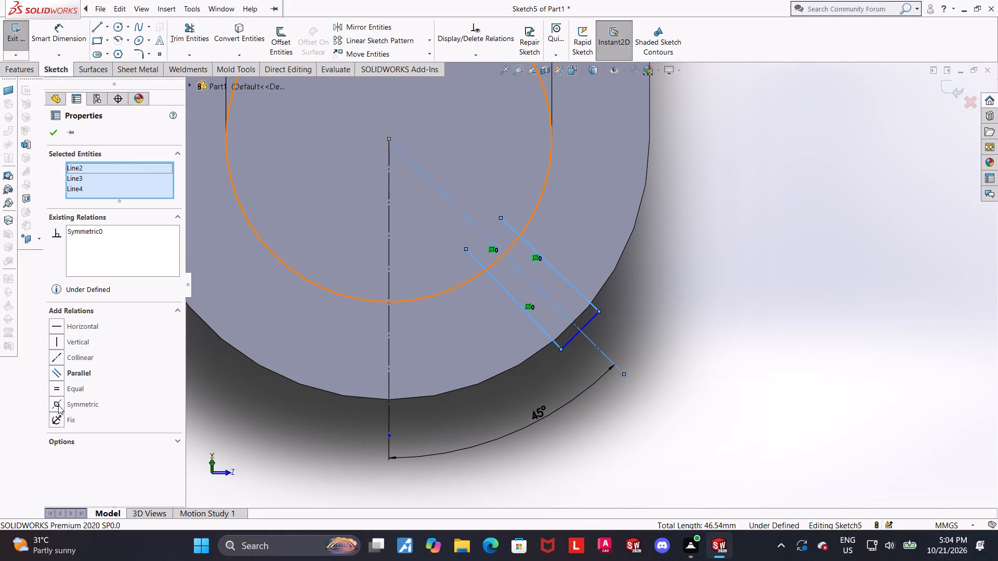
pyautogui.click(55, 377)
pyautogui.click(723, 347)
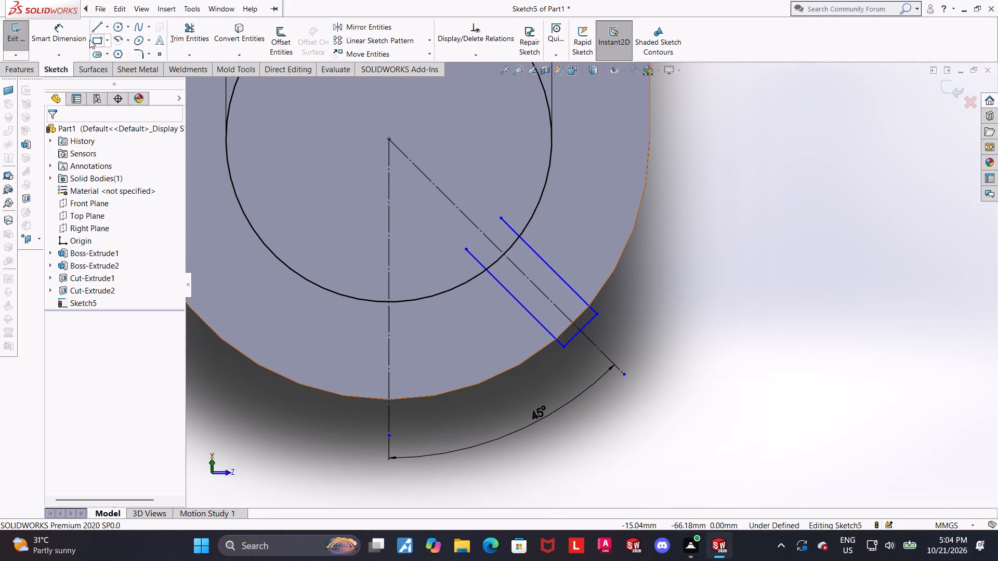
# Dimension the distance between the two slit side lines as 5 mm.
pyautogui.click(60, 34)
pyautogui.click(500, 284)
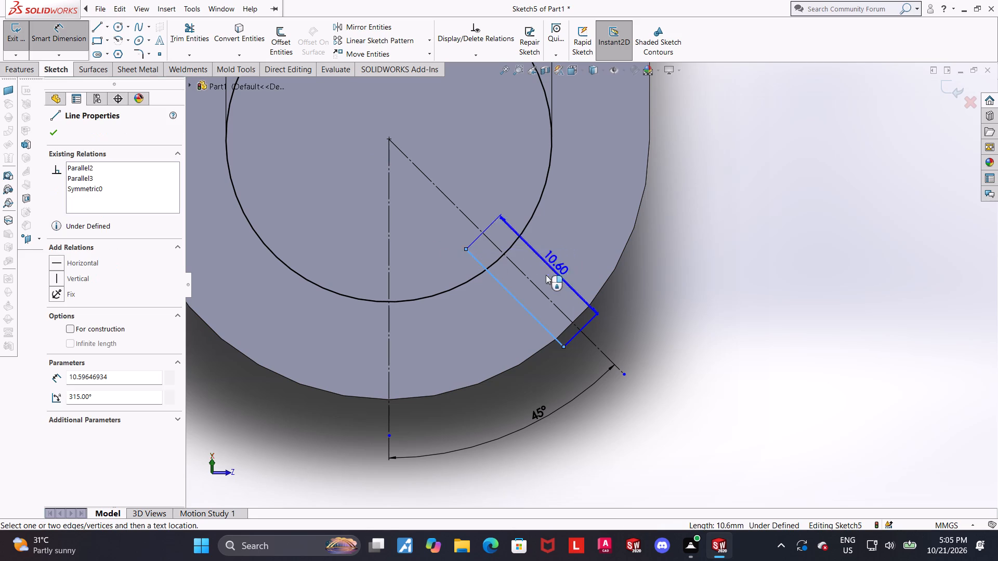
pyautogui.click(552, 271)
pyautogui.click(453, 172)
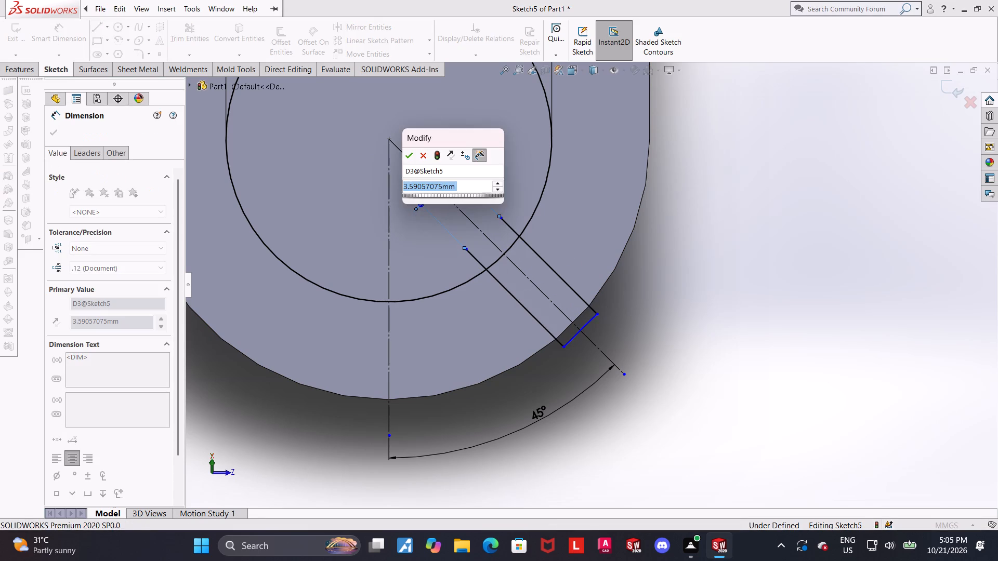
pyautogui.press('5')
pyautogui.press('Return')
pyautogui.press('Escape')
# Trim away the circle's arc between the two slit side lines.
pyautogui.click(193, 32)
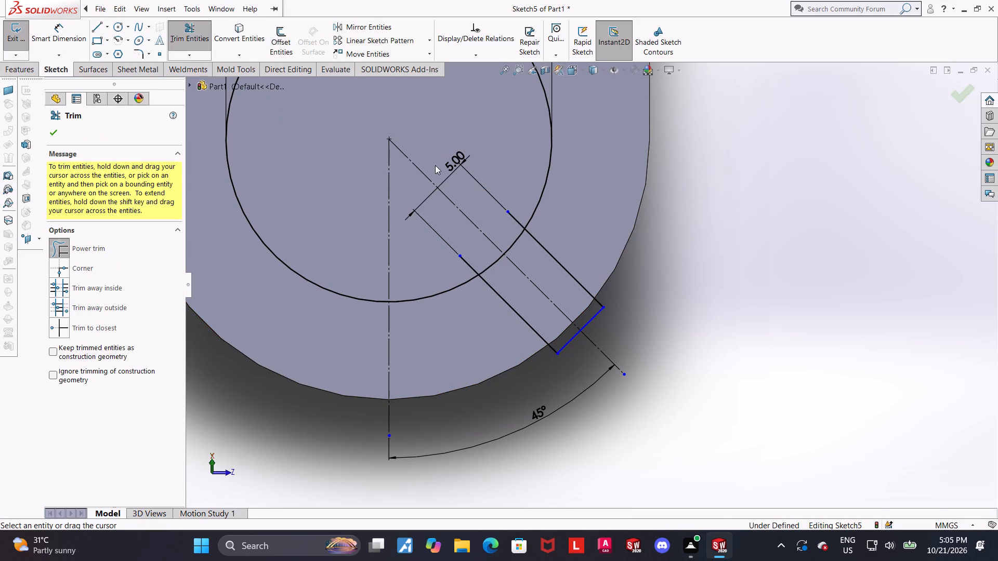
pyautogui.moveTo(533, 253); pyautogui.dragTo(505, 232)
pyautogui.moveTo(494, 270); pyautogui.dragTo(479, 251)
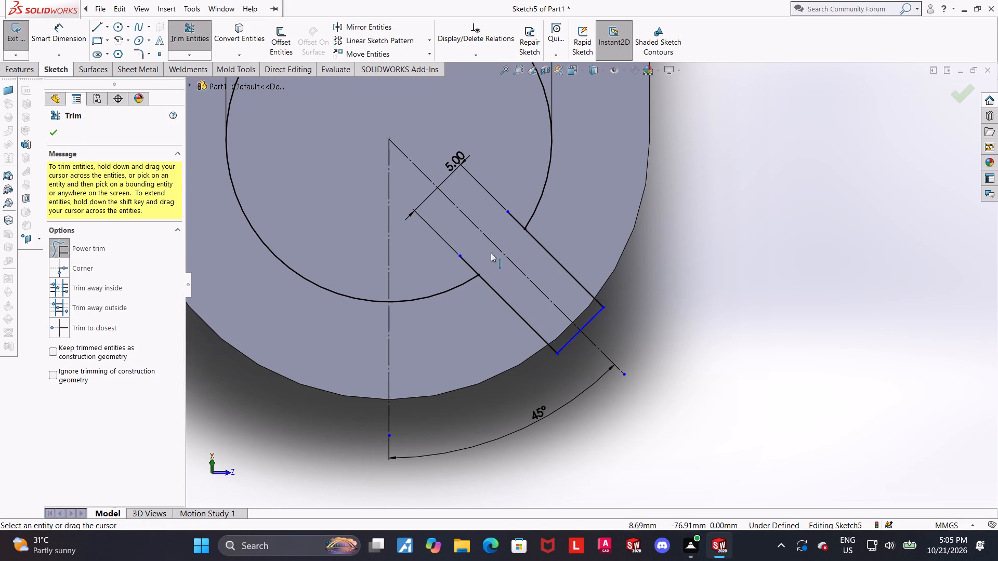
pyautogui.press('Escape')
# Merge each slit side line's inner endpoint with the adjacent endpoint of the trimmed circle.
pyautogui.click(459, 255)
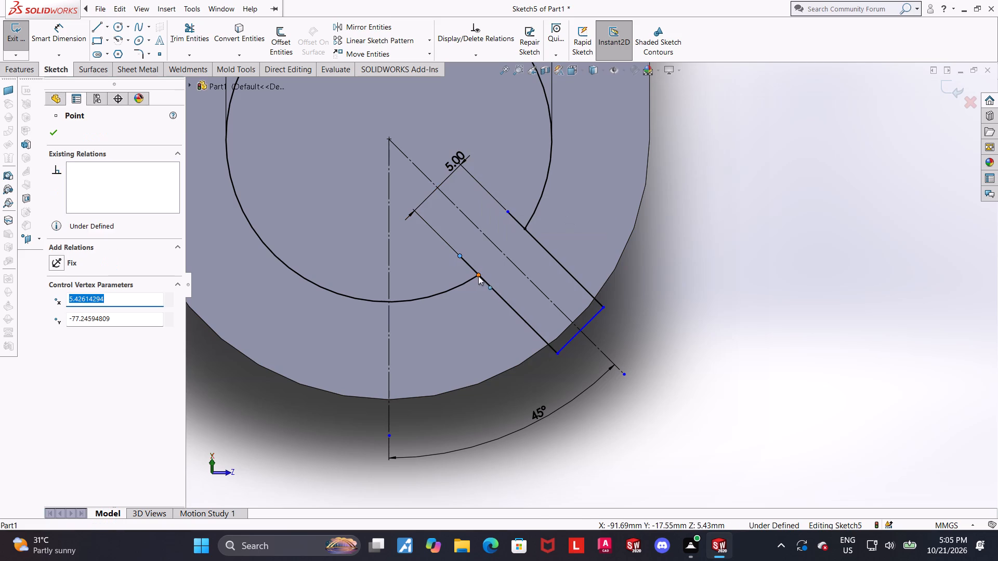
pyautogui.keyDown('ctrl'); pyautogui.click(478, 276); pyautogui.keyUp('ctrl')
pyautogui.click(52, 365)
pyautogui.click(846, 295)
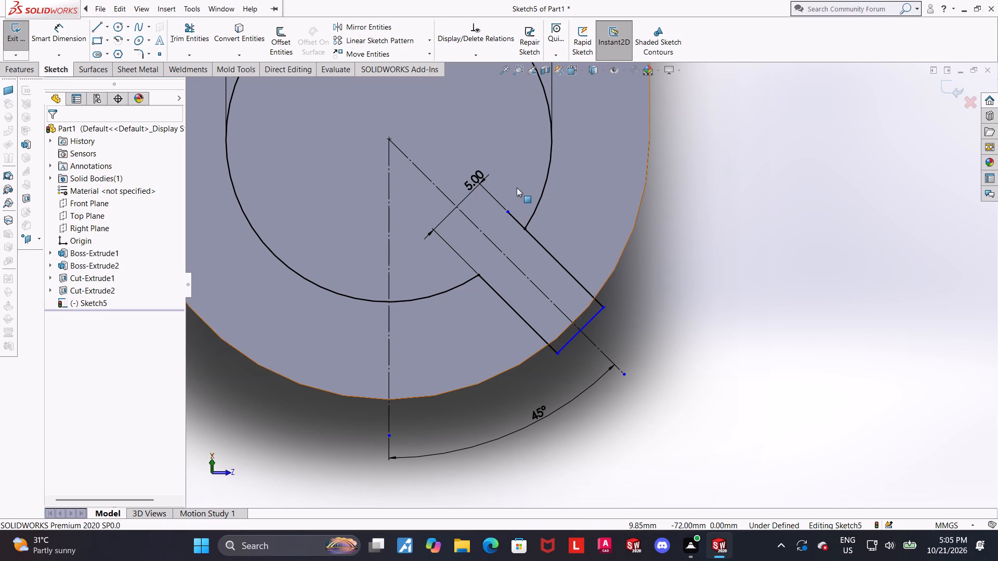
pyautogui.click(507, 211)
pyautogui.keyDown('ctrl'); pyautogui.click(524, 230); pyautogui.keyUp('ctrl')
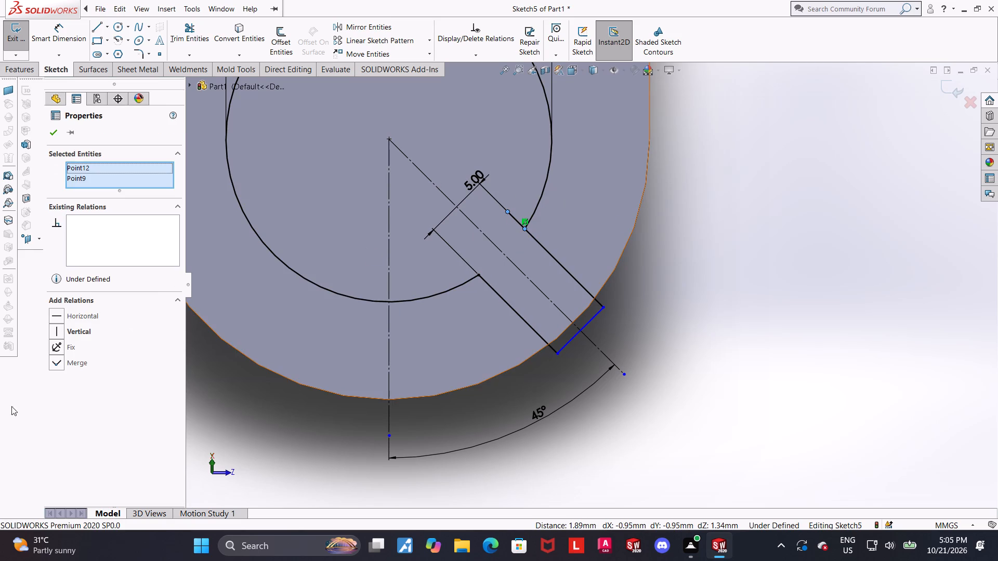
pyautogui.click(52, 364)
pyautogui.click(862, 294)
pyautogui.scroll(1, 615, 314)
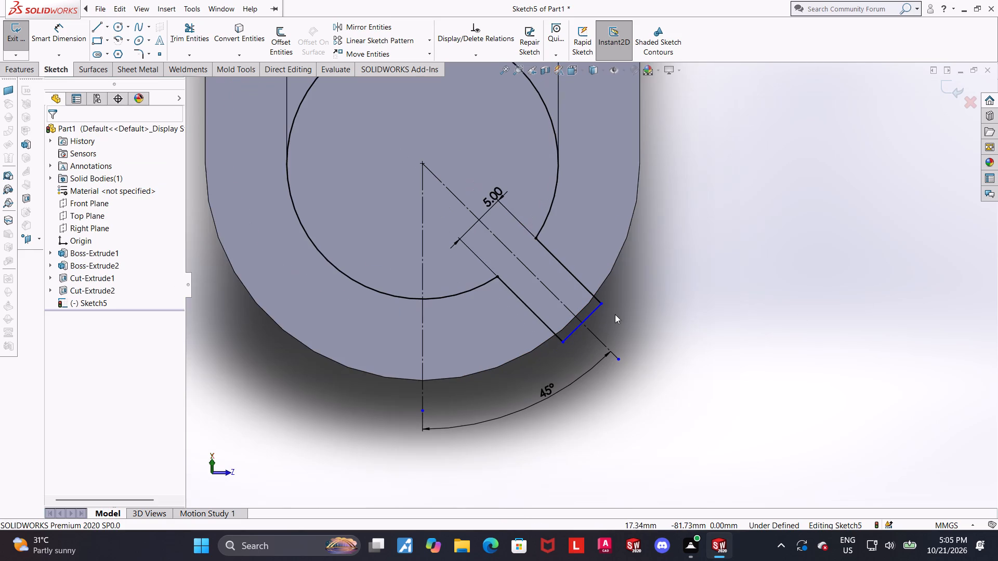
# Close the sketch and extrude-cut the 25 mm circle with its 45° slit Through All in the rounded leg.
pyautogui.scroll(7, 647, 298)
pyautogui.scroll(-2, 633, 230)
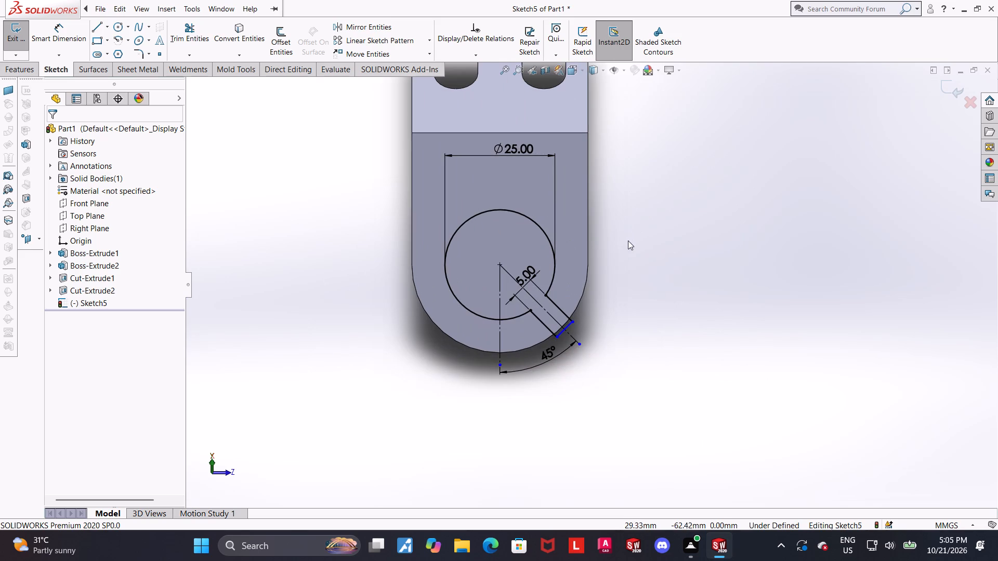
pyautogui.click(613, 279)
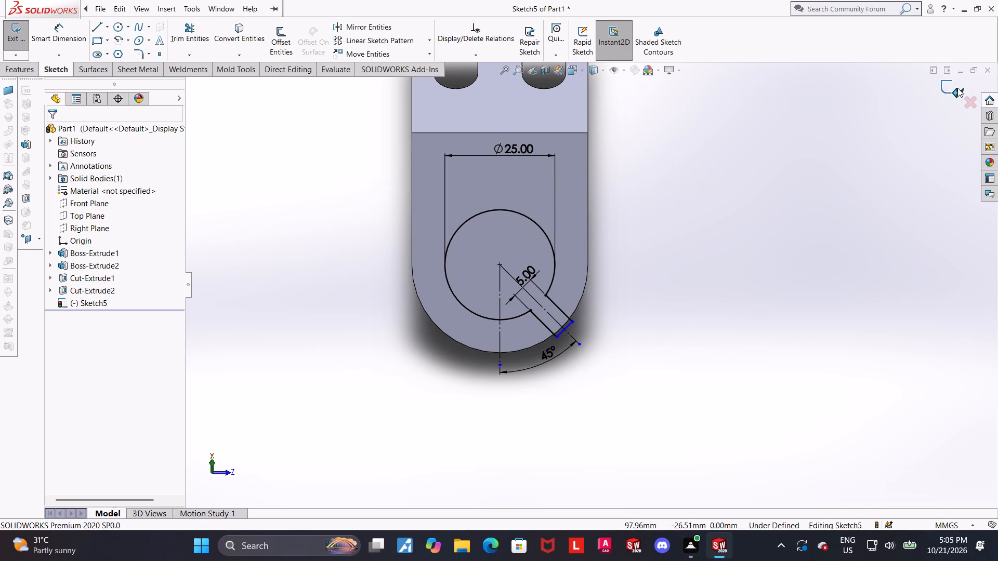
pyautogui.click(955, 88)
pyautogui.scroll(-2, 662, 221)
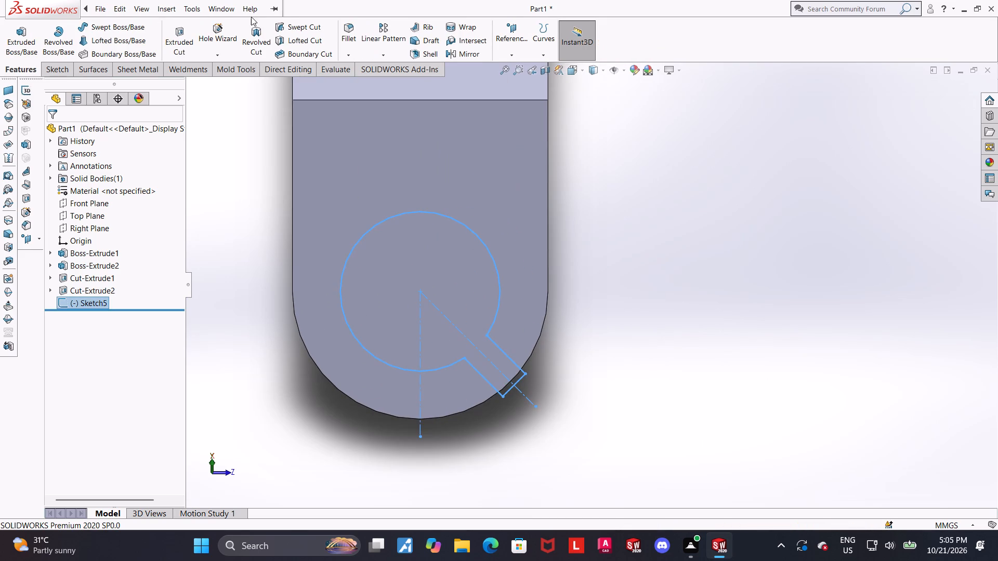
pyautogui.click(185, 37)
pyautogui.moveTo(410, 233); pyautogui.dragTo(366, 161, button='middle')
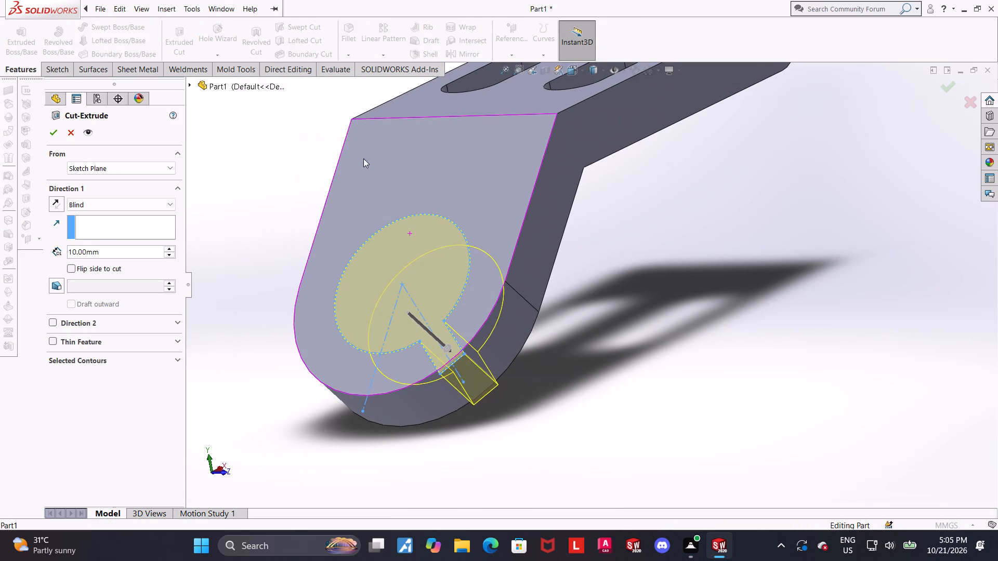
pyautogui.click(76, 212)
pyautogui.click(84, 199)
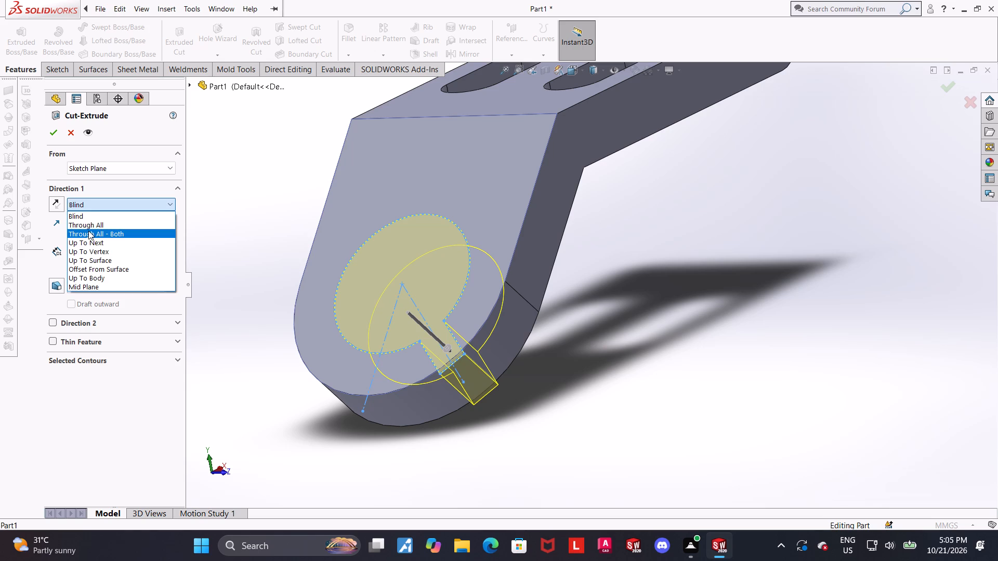
pyautogui.click(89, 224)
pyautogui.click(52, 132)
pyautogui.scroll(3, 582, 295)
pyautogui.click(607, 305)
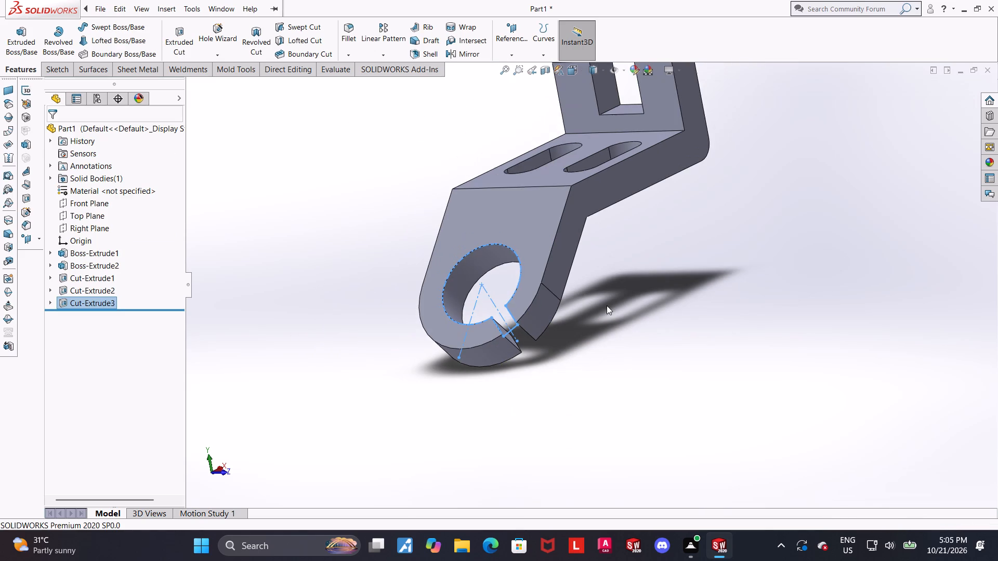
# Examine the bracket in isometric and rotated views, checking the leg's hole and slit, the arm slots and the notched upright.
pyautogui.scroll(2, 610, 255)
pyautogui.hotkey('ctrl', '7')
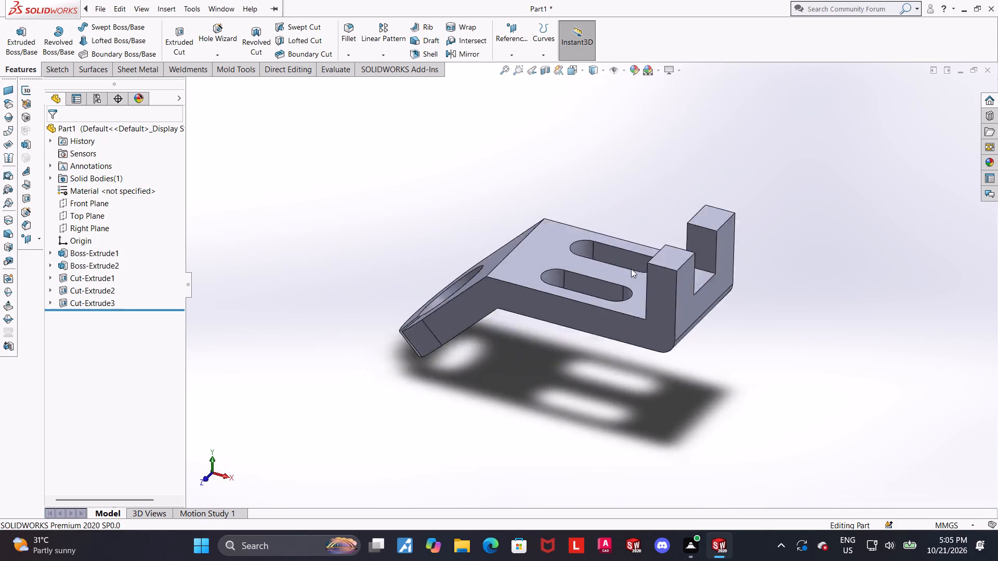
pyautogui.scroll(3, 632, 238)
pyautogui.moveTo(634, 271); pyautogui.dragTo(747, 327, button='middle')
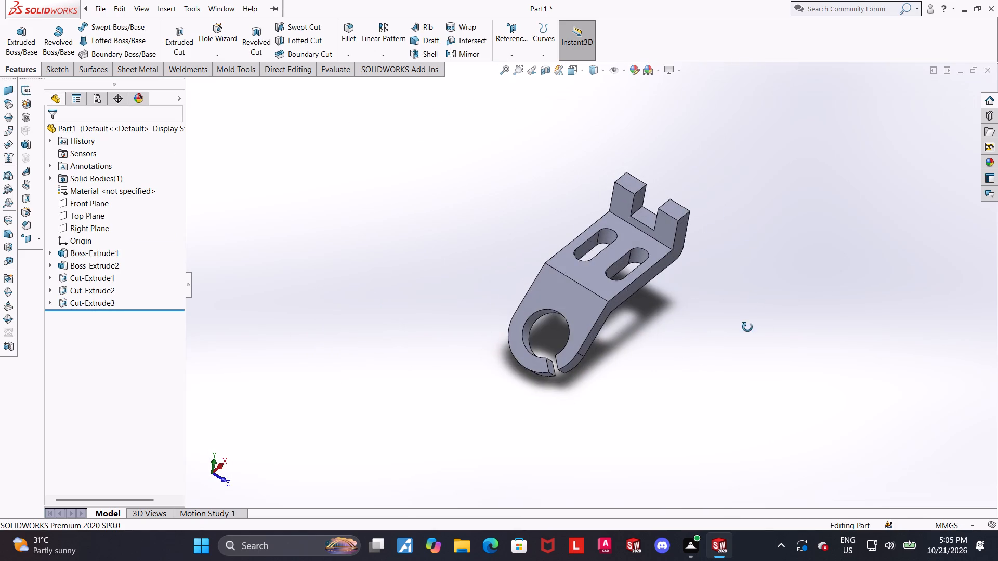
pyautogui.moveTo(747, 327); pyautogui.dragTo(739, 322, button='middle')
pyautogui.scroll(-2, 712, 269)
pyautogui.click(572, 71)
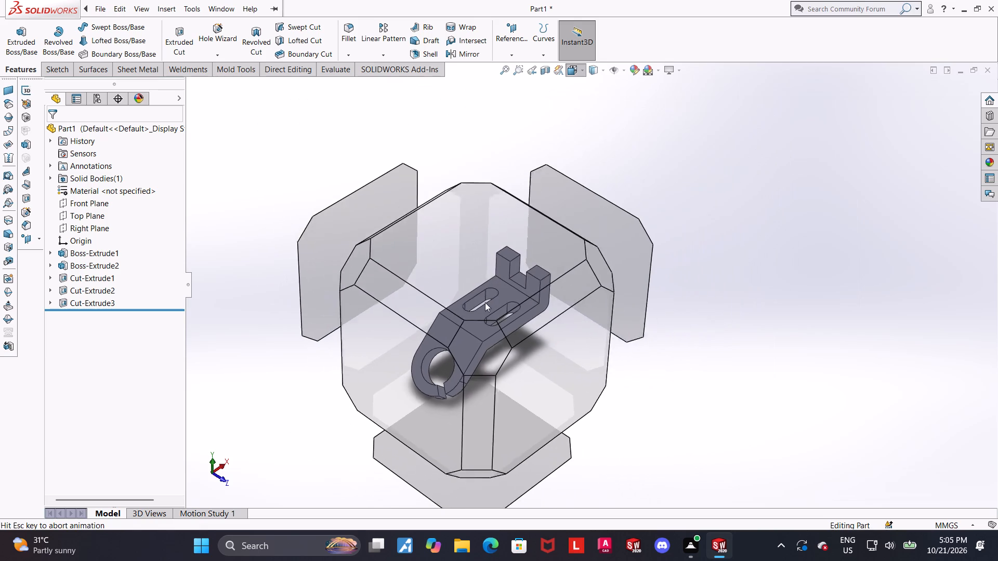
pyautogui.click(462, 374)
pyautogui.scroll(-2, 863, 260)
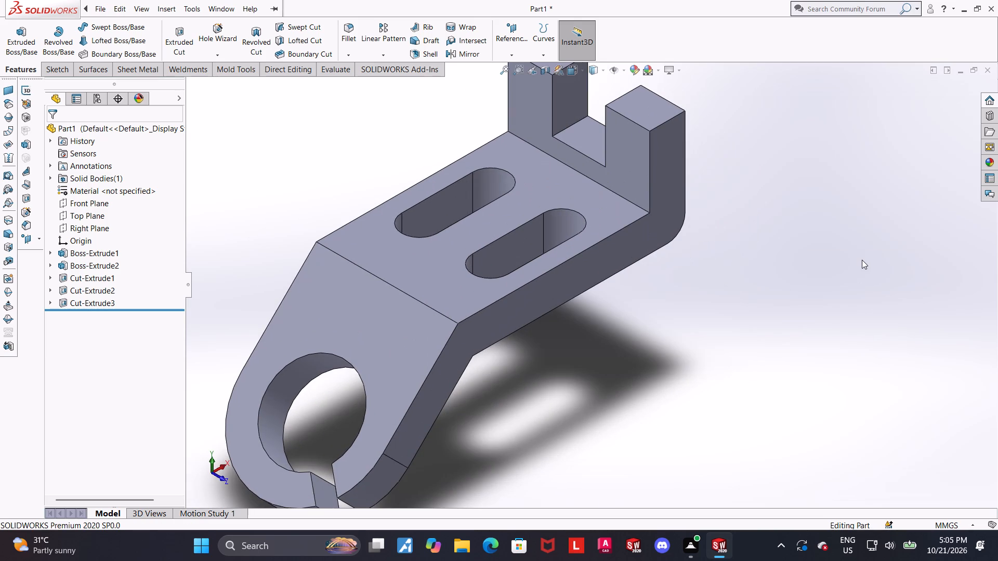
pyautogui.scroll(2, 706, 308)
pyautogui.scroll(-1, 557, 259)
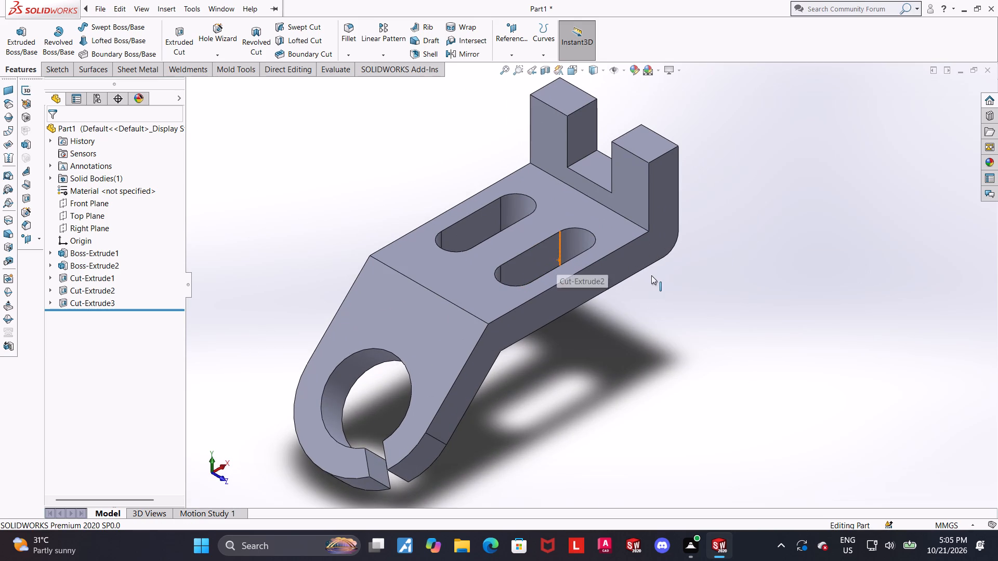
pyautogui.scroll(1, 704, 357)
pyautogui.click(610, 346)
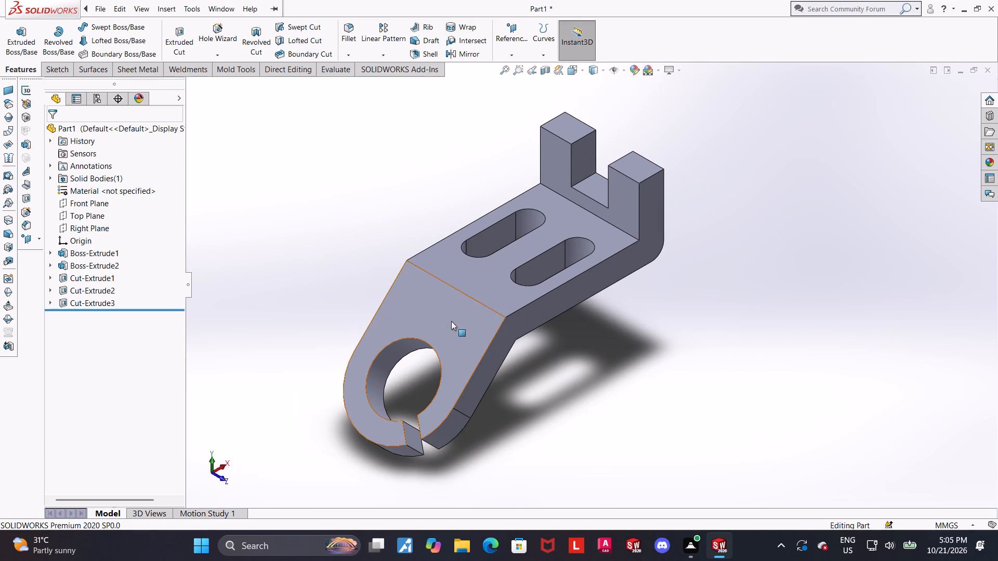
pyautogui.scroll(-1, 448, 313)
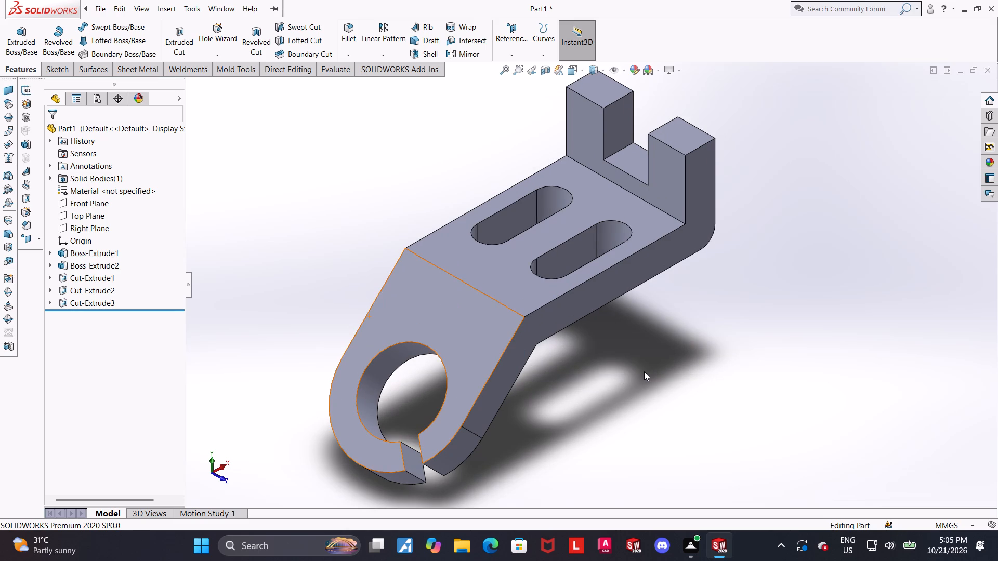
pyautogui.moveTo(572, 396); pyautogui.dragTo(628, 335, button='middle')
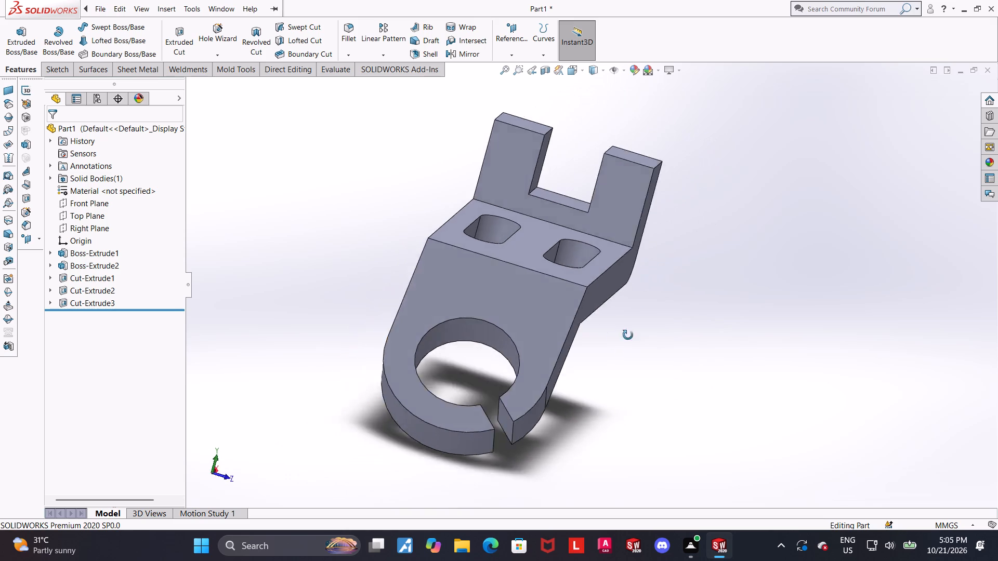
pyautogui.moveTo(628, 335); pyautogui.dragTo(648, 309, button='middle')
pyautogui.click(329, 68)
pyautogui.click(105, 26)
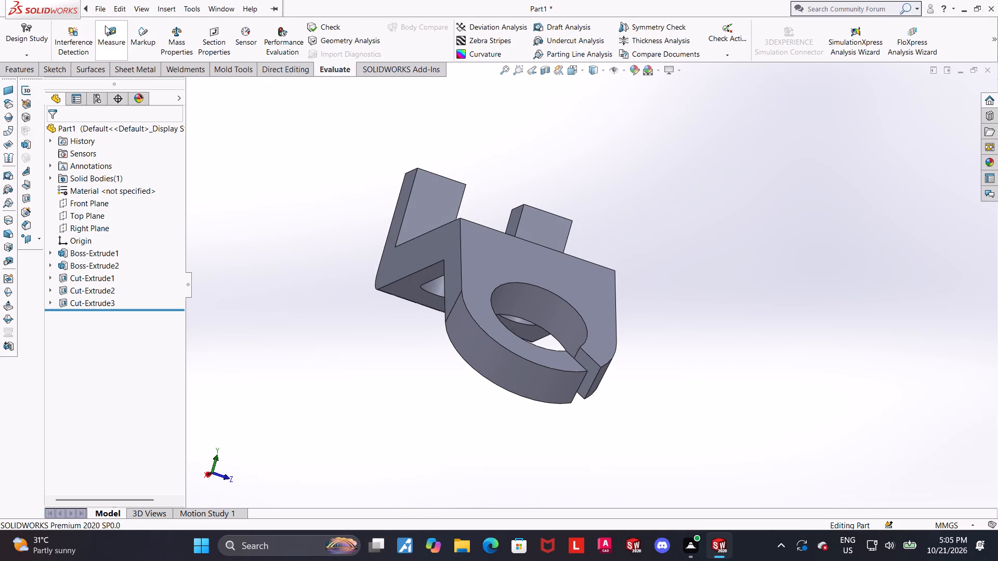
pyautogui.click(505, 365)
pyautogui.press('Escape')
# Reorient the bracket to an isometric view with the slit leg in front and the notched upright behind.
pyautogui.scroll(3, 638, 389)
pyautogui.moveTo(747, 355); pyautogui.dragTo(743, 357, button='middle')
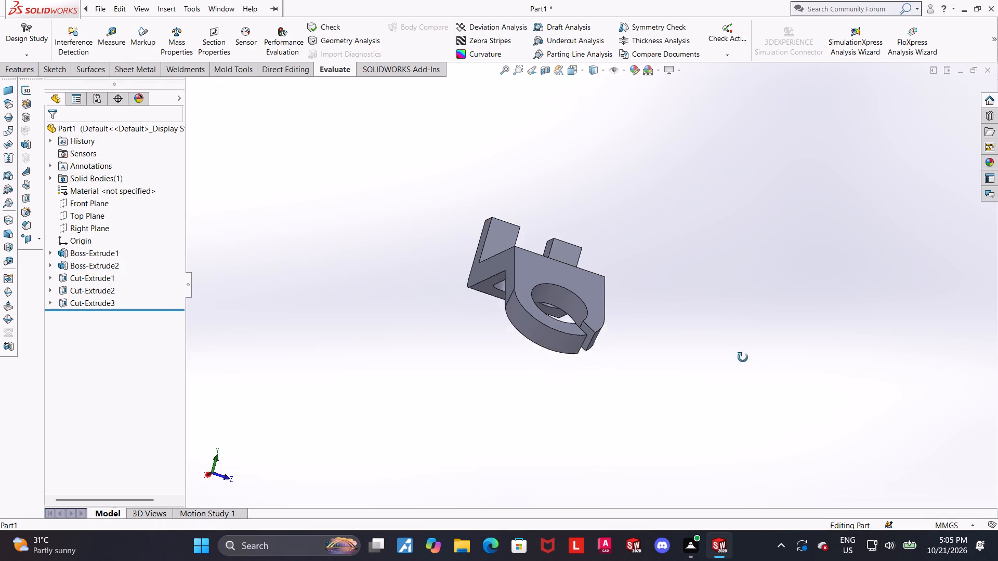
pyautogui.moveTo(743, 357); pyautogui.dragTo(678, 416, button='middle')
pyautogui.click(578, 70)
pyautogui.click(495, 319)
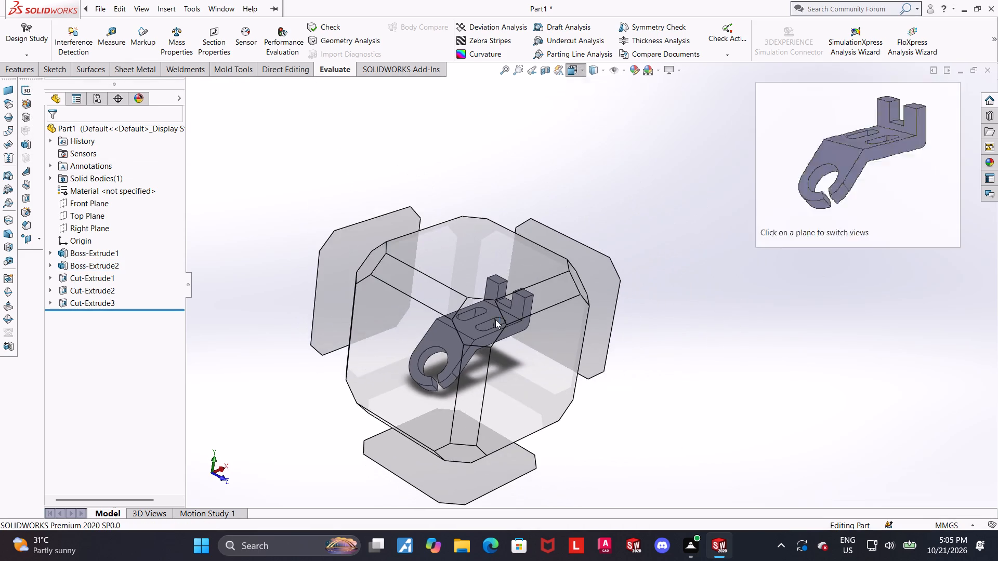
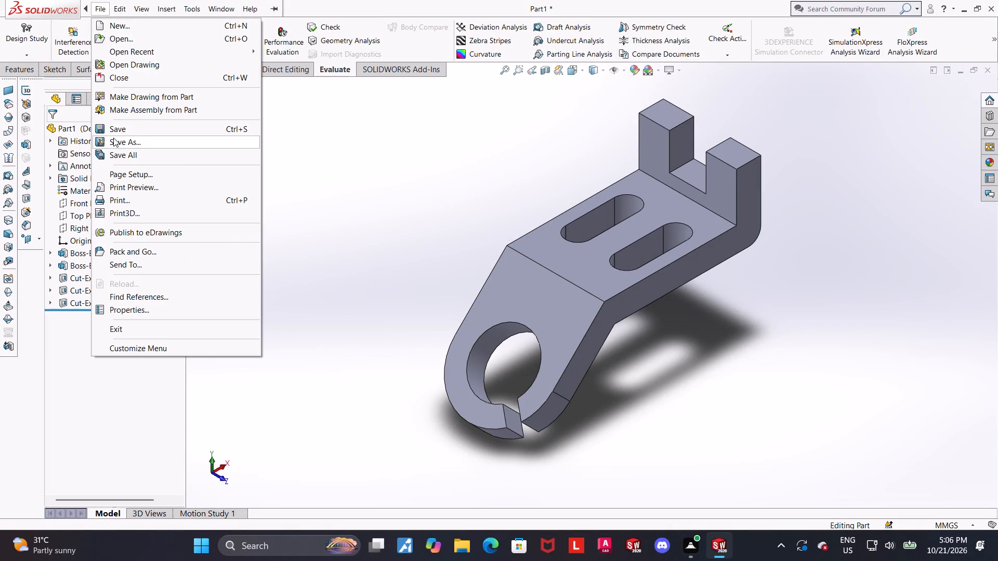
# Save the part as a SOLIDWORKS Part file named "angled guide bracket" in the Downloads folder.
pyautogui.click(113, 138)
pyautogui.write('angled guide bracket')
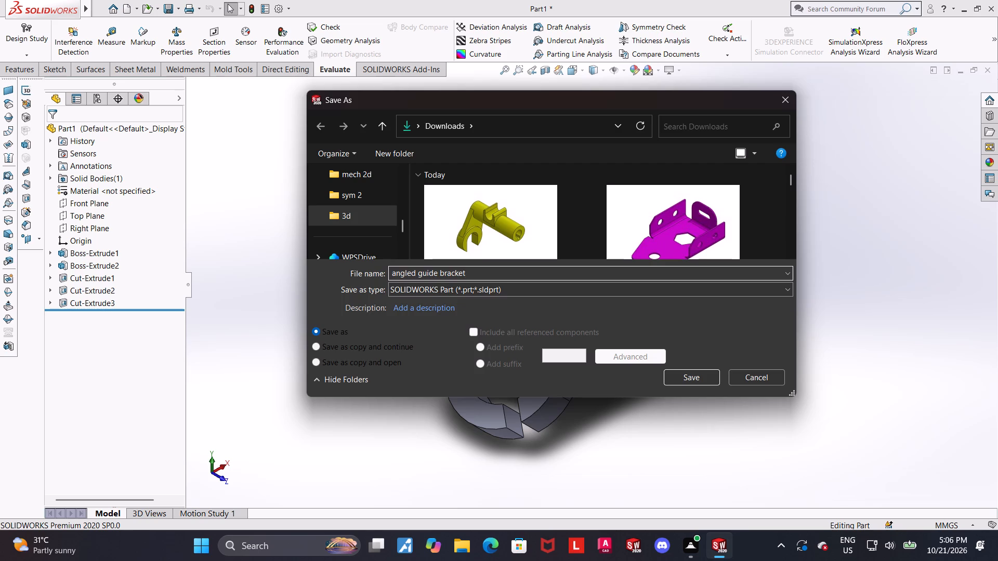
pyautogui.press('Return')
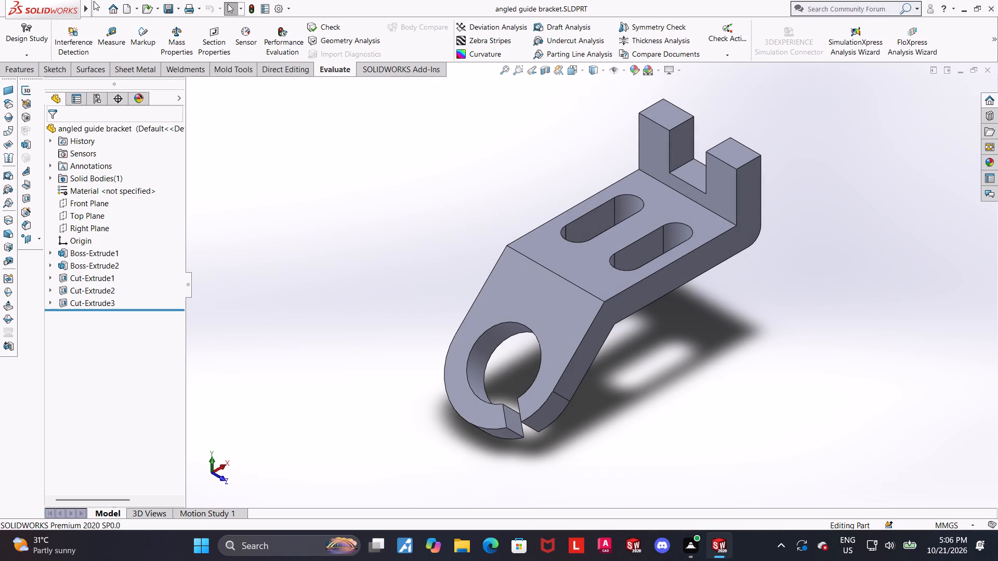
# Save a copy of the bracket as an Adobe Portable Document Format (PDF) file named "angled guide bracket" in Downloads.
pyautogui.click(132, 139)
pyautogui.click(473, 292)
pyautogui.click(523, 70)
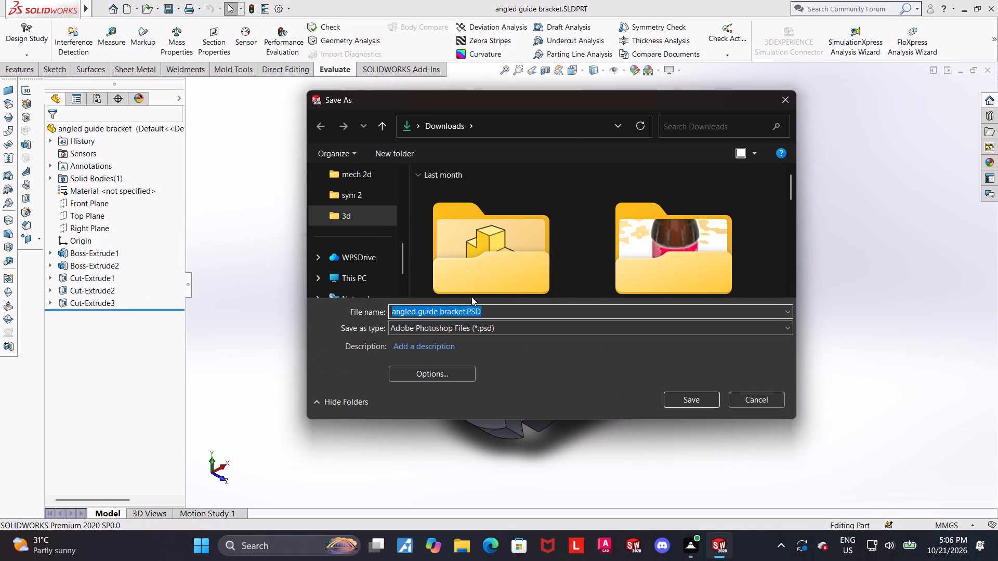
pyautogui.click(481, 323)
pyautogui.click(513, 66)
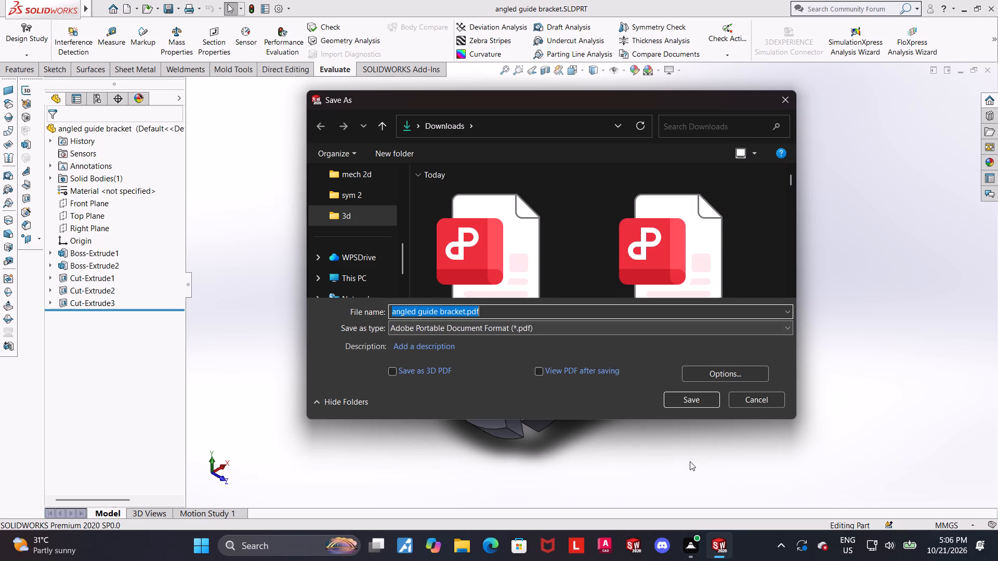
pyautogui.click(684, 393)
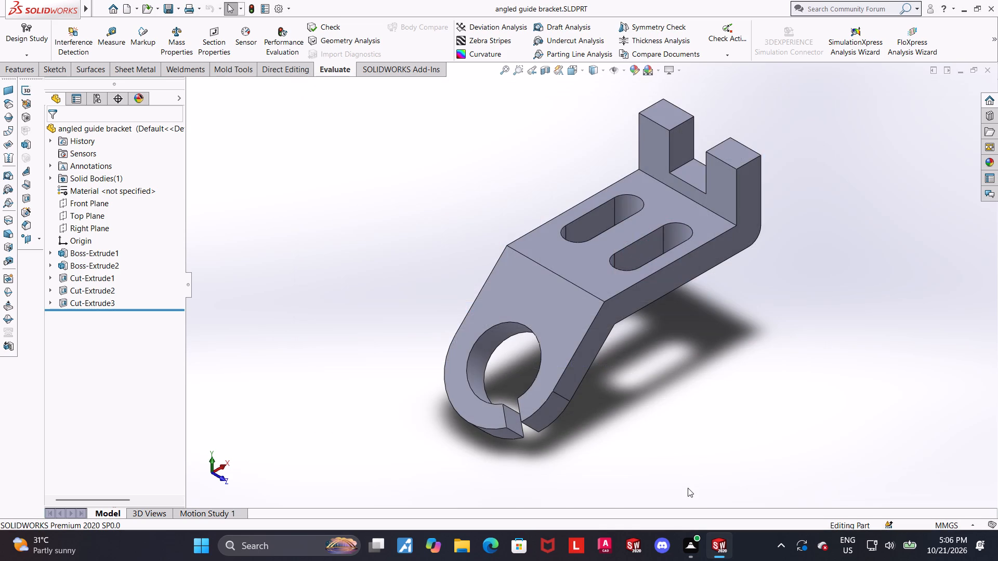